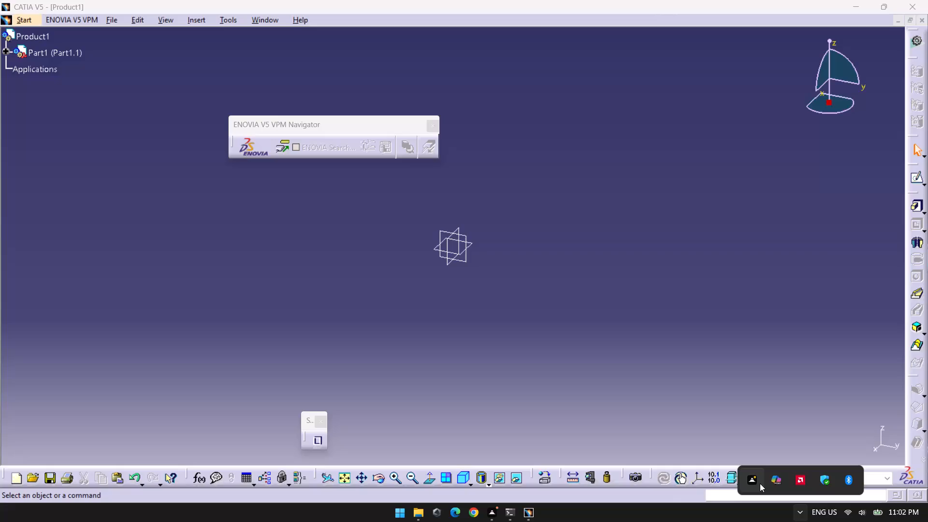
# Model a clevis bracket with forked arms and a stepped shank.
# Switch to the CATIA V5 window with the open Product1 document.
pyautogui.click(528, 515)
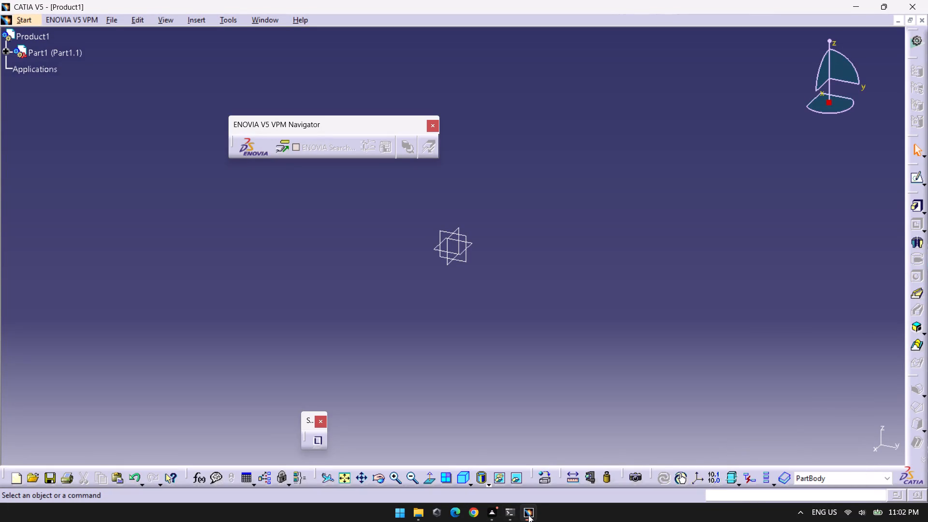
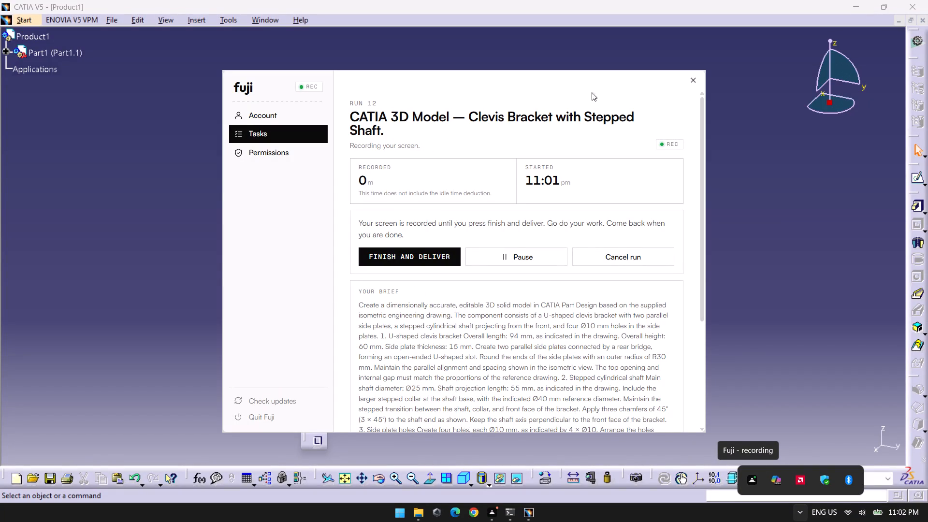
# Dismiss the task brief overlay and return to the Product1 document.
pyautogui.click(762, 161)
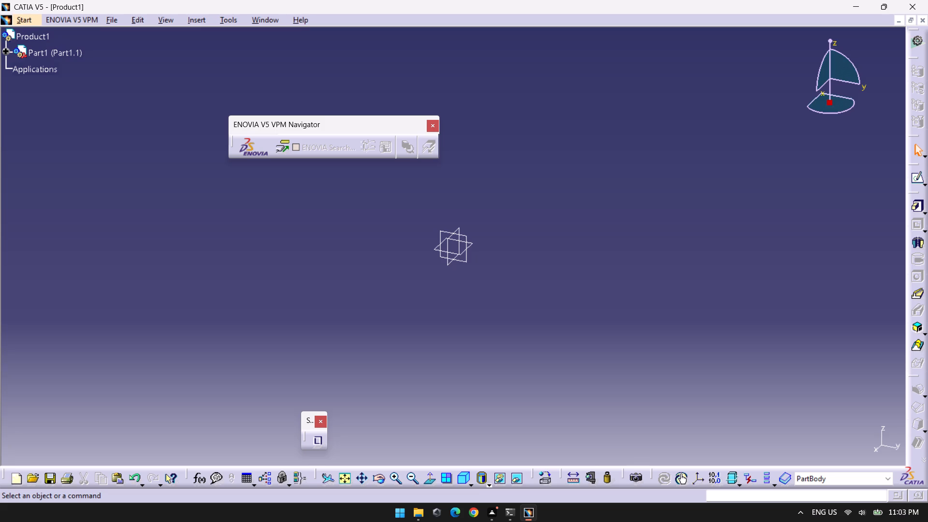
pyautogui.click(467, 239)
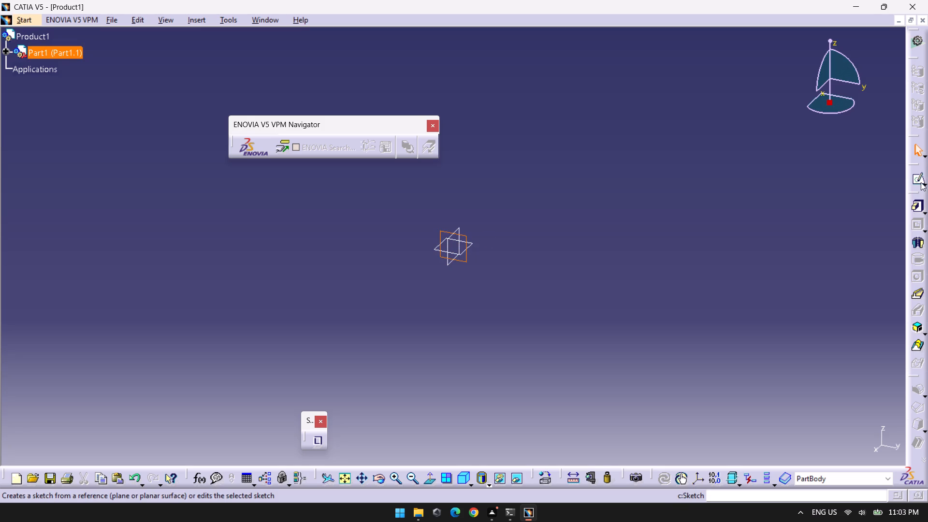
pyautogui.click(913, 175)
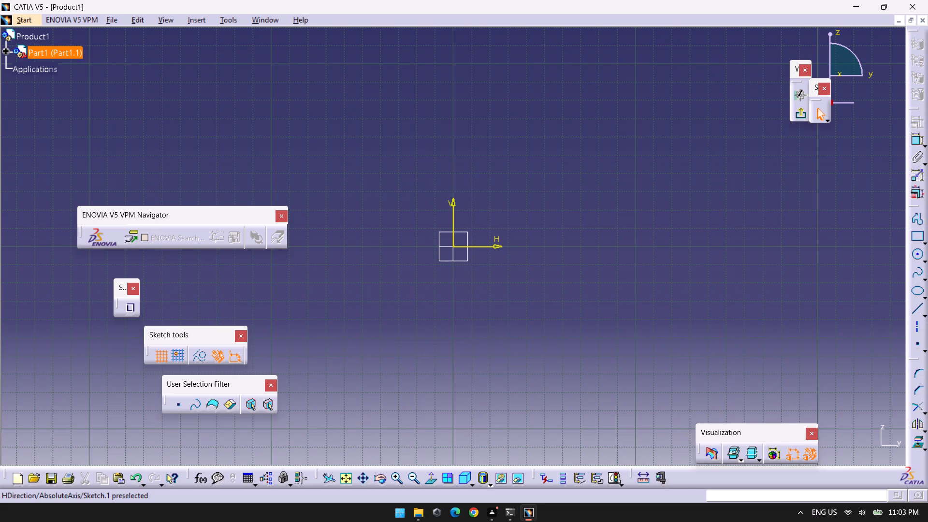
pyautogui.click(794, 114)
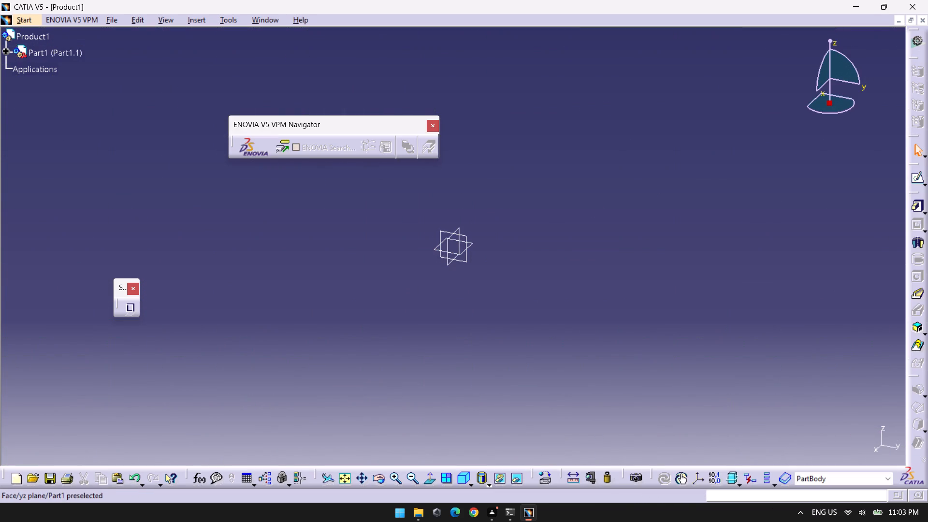
# Open a new sketch on the zx plane of Part1.
pyautogui.click(458, 227)
pyautogui.click(918, 175)
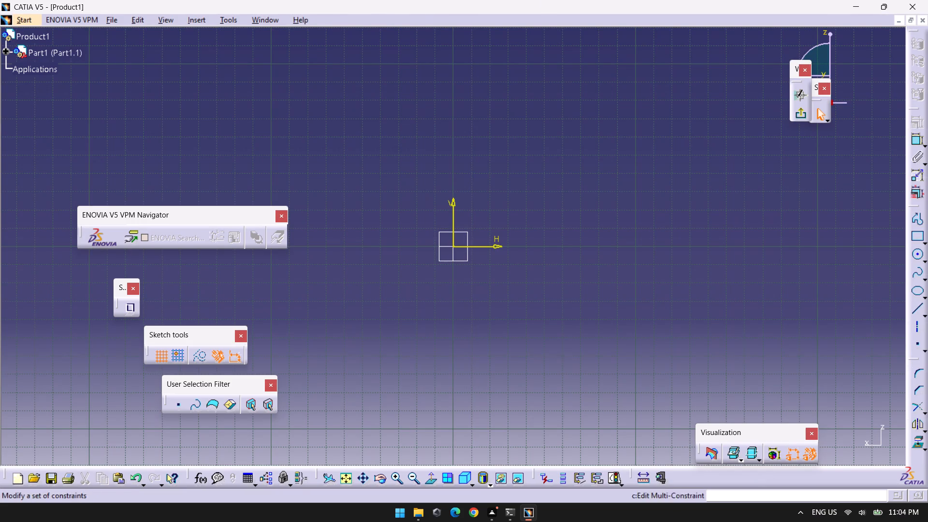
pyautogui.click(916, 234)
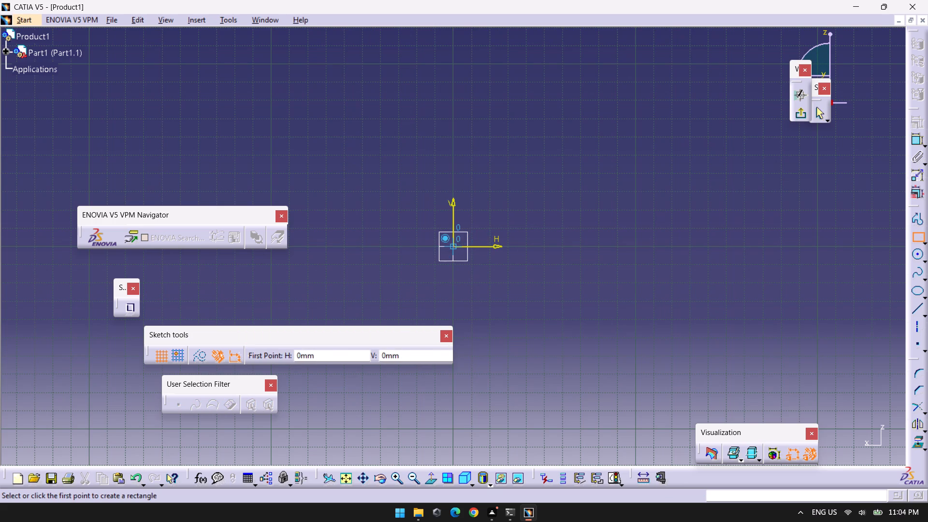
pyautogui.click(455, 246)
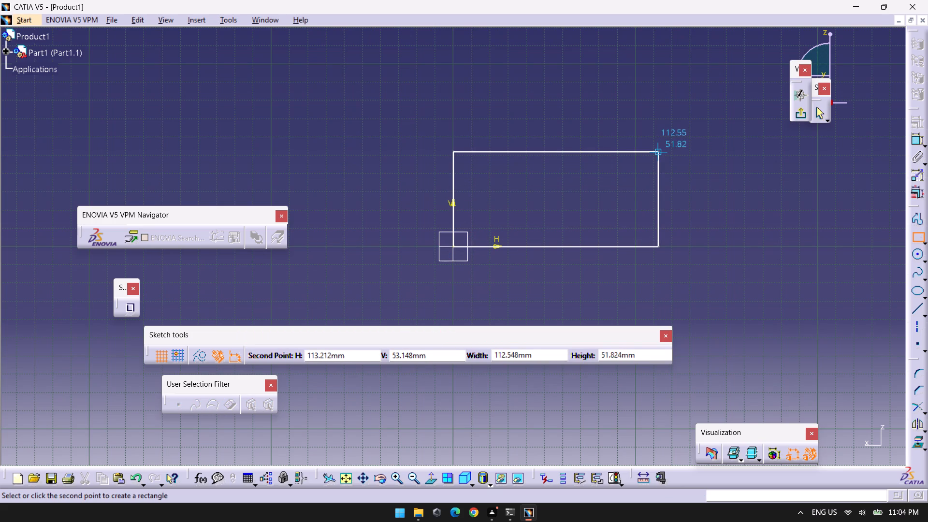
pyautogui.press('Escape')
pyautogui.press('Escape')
# Start a Profile at the sketch origin with a vertical line 30 mm long going up along the V axis.
pyautogui.click(915, 213)
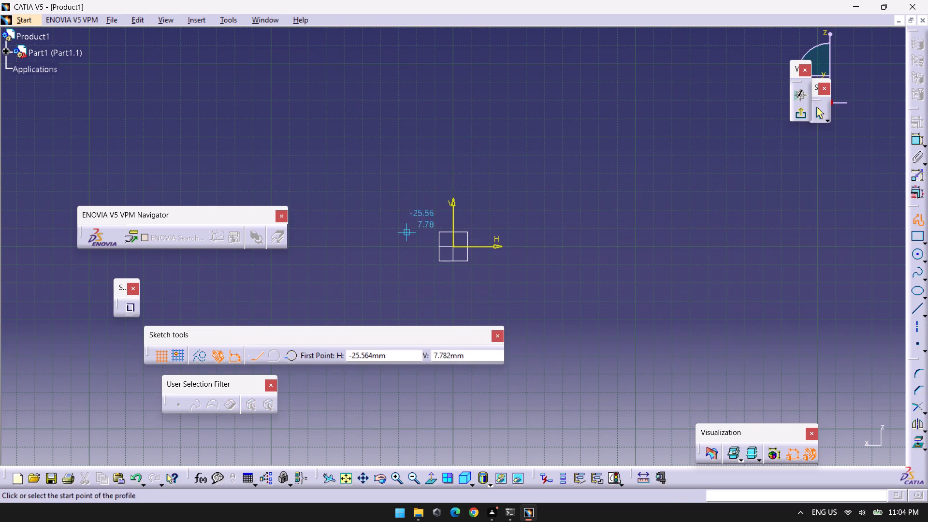
pyautogui.click(453, 245)
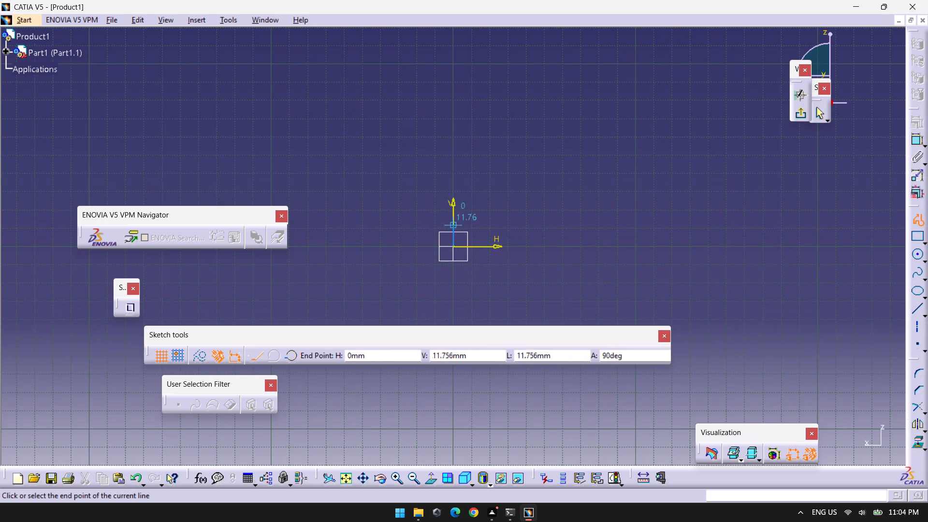
pyautogui.press('Tab')
pyautogui.press('Tab')
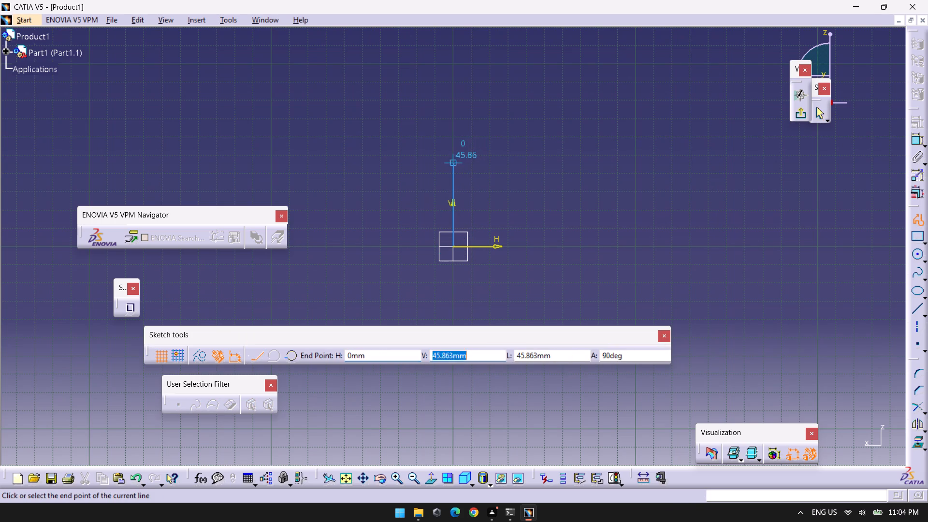
pyautogui.press('Tab')
pyautogui.press('Tab')
pyautogui.press('Tab')
pyautogui.press('Tab')
pyautogui.press('Tab')
pyautogui.press('Tab')
pyautogui.press('Tab')
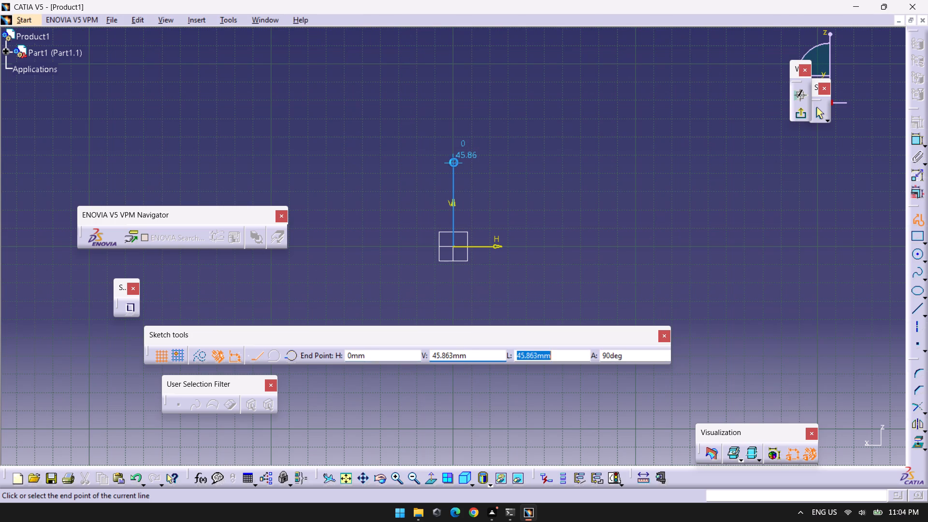
pyautogui.write('30')
pyautogui.press('Return')
pyautogui.scroll(-1, 454, 162)
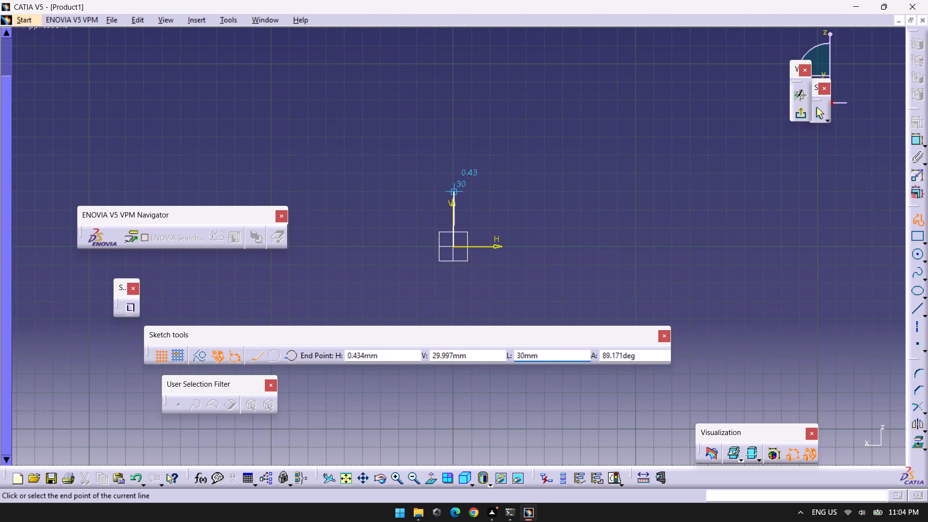
pyautogui.click(452, 169)
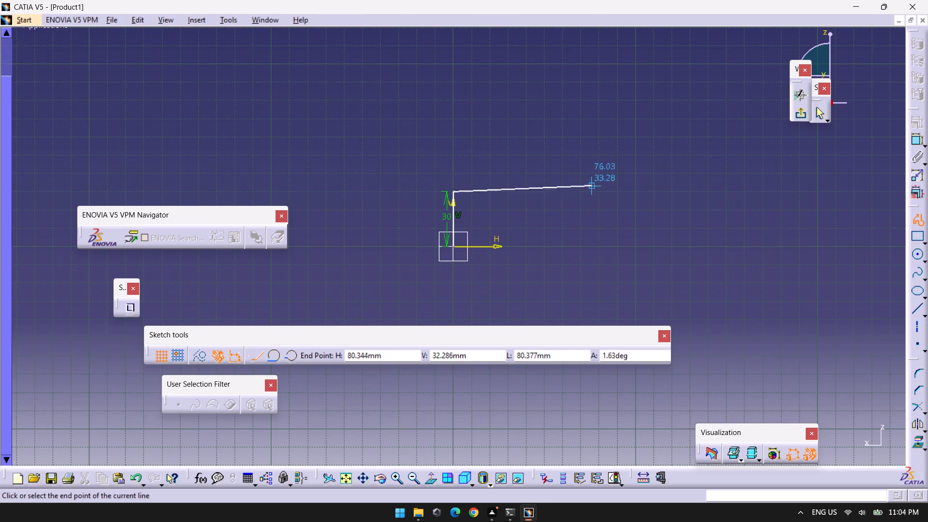
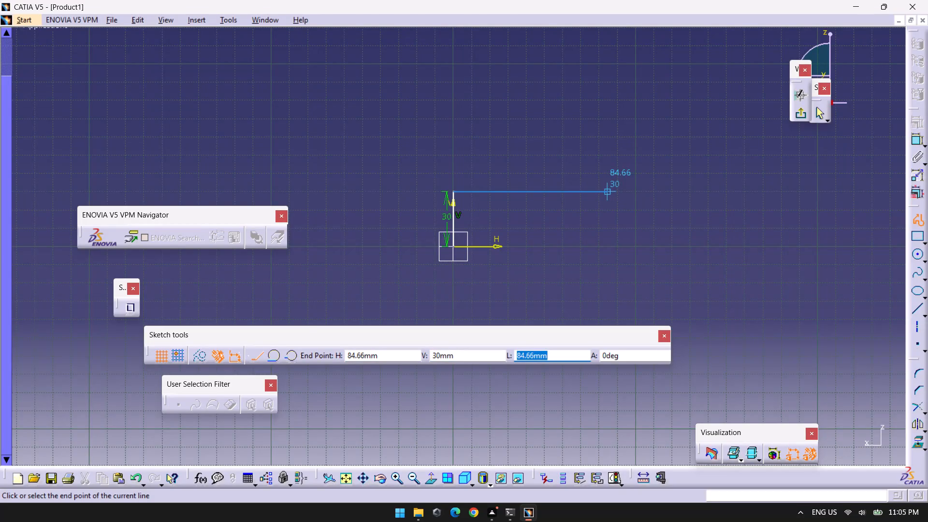
# Continue the profile with a 94 mm horizontal line and a 30 mm vertical line down to the H axis, ending it there.
pyautogui.write('94')
pyautogui.press('Return')
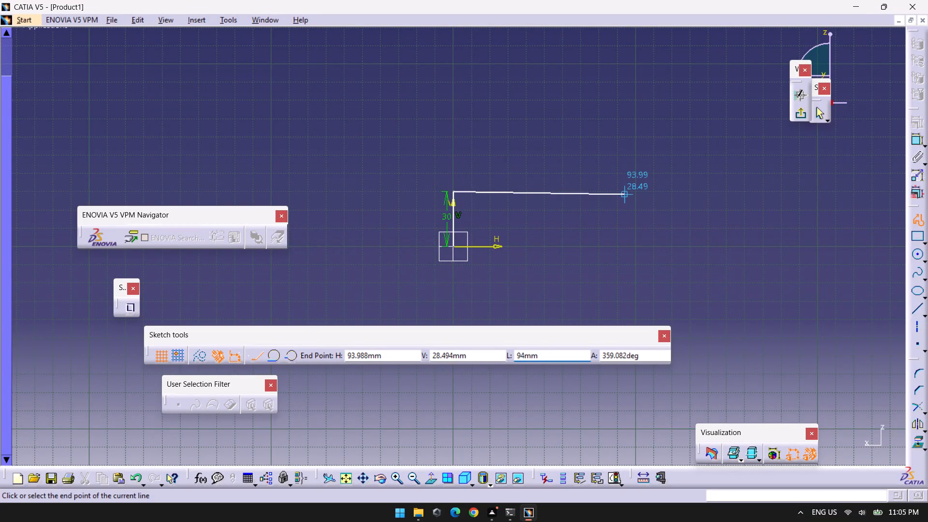
pyautogui.click(628, 189)
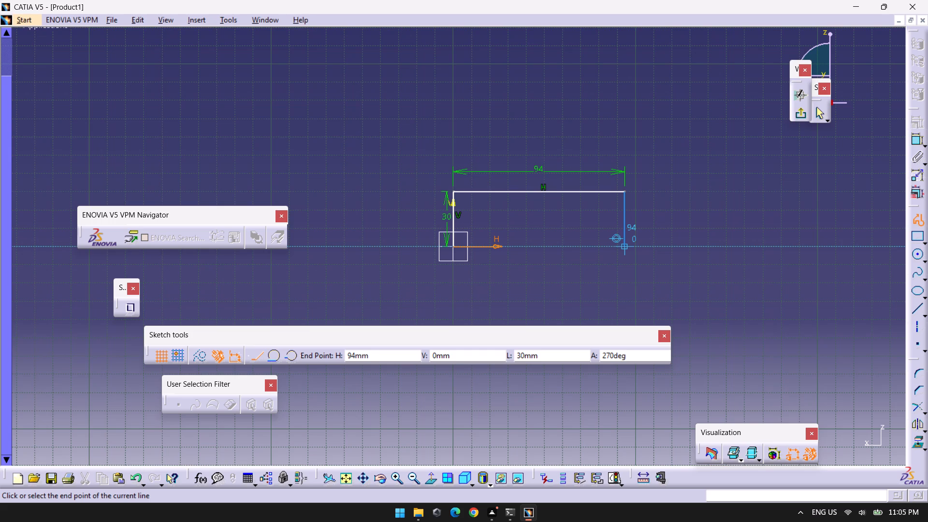
pyautogui.click(624, 247)
pyautogui.press('Escape')
pyautogui.press('Escape')
pyautogui.press('Escape')
pyautogui.press('Escape')
pyautogui.press('Escape')
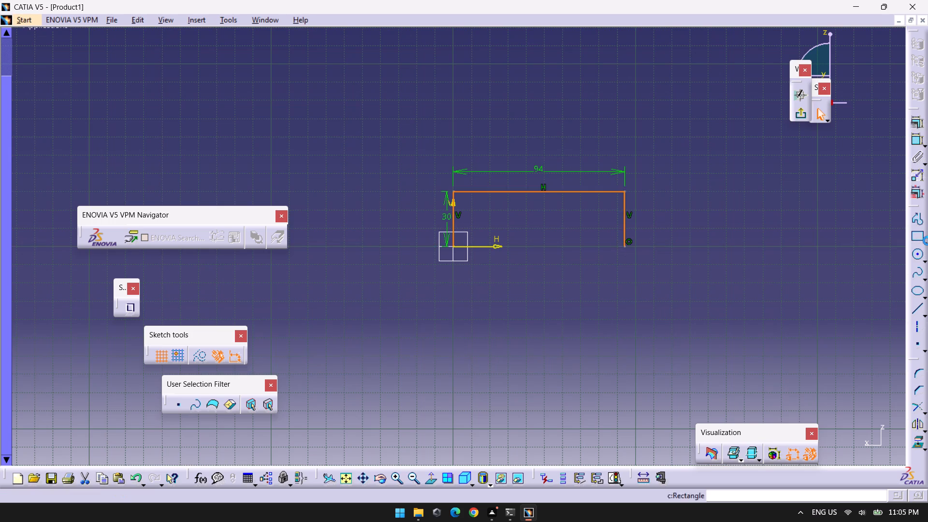
# Sketch a circle of about 31.5 mm radius centred near the second vertical line's lower end and passing through its upper end.
pyautogui.click(917, 256)
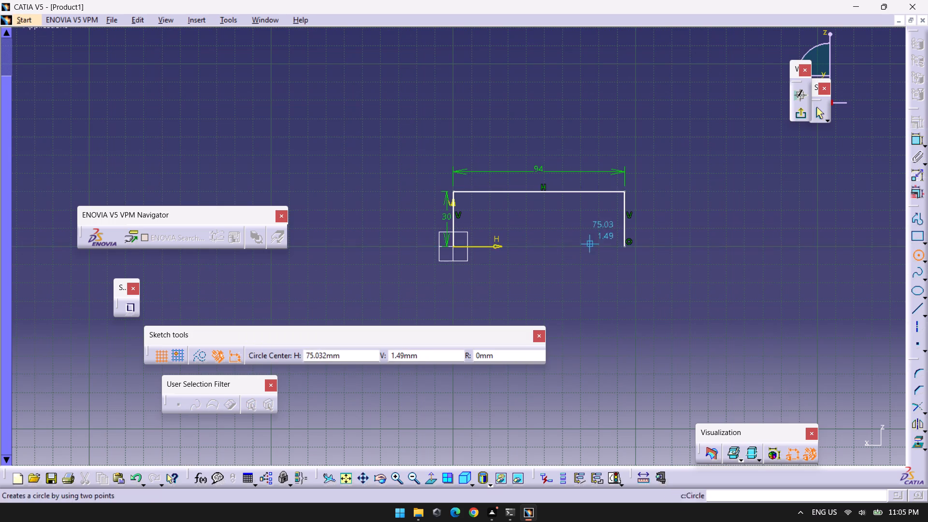
pyautogui.click(625, 248)
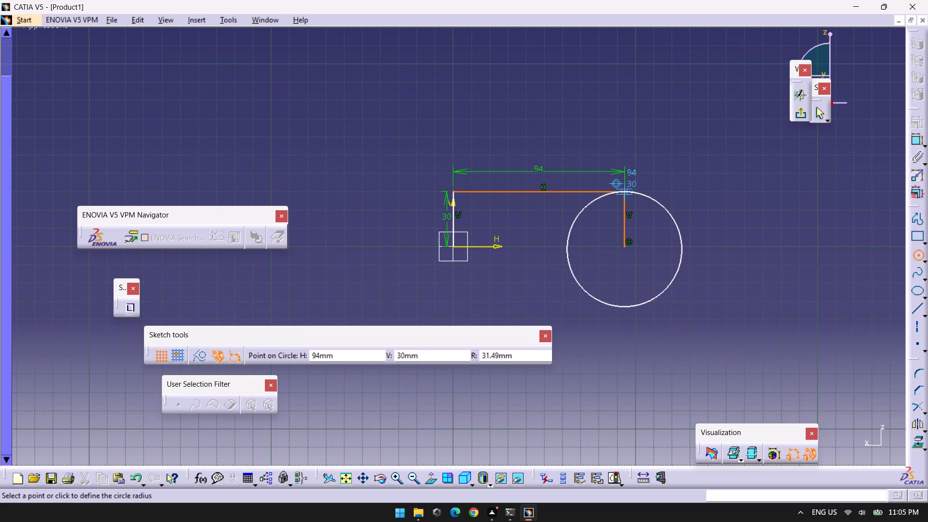
pyautogui.click(625, 192)
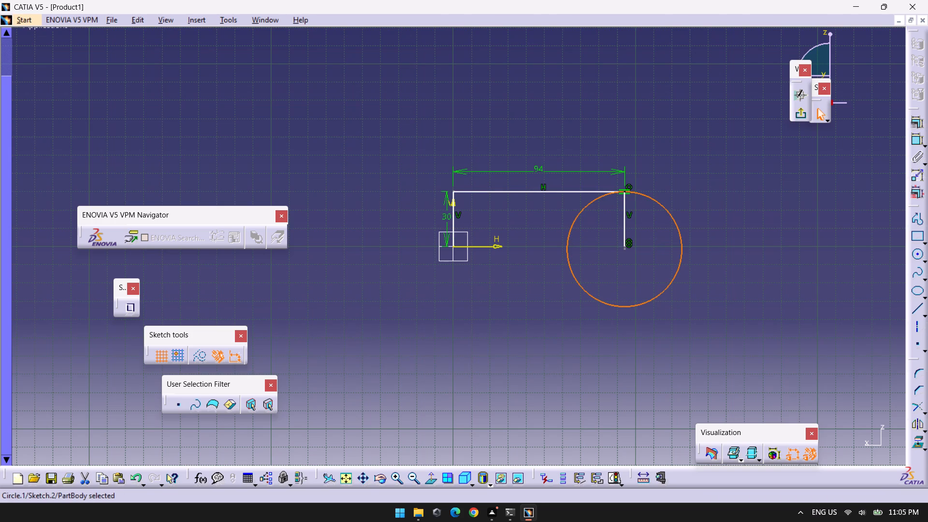
# Draw a 94 mm horizontal line from the circle's lowest point back to the V axis.
pyautogui.click(916, 313)
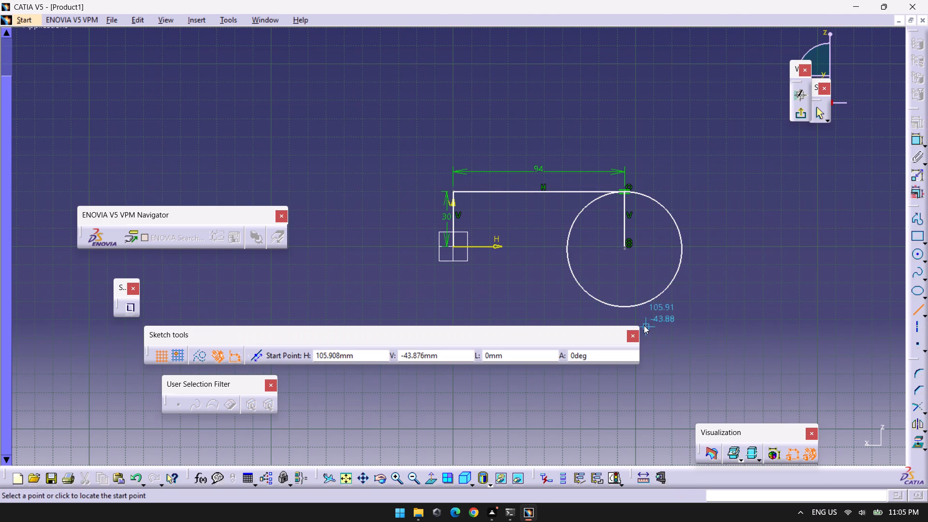
pyautogui.click(627, 307)
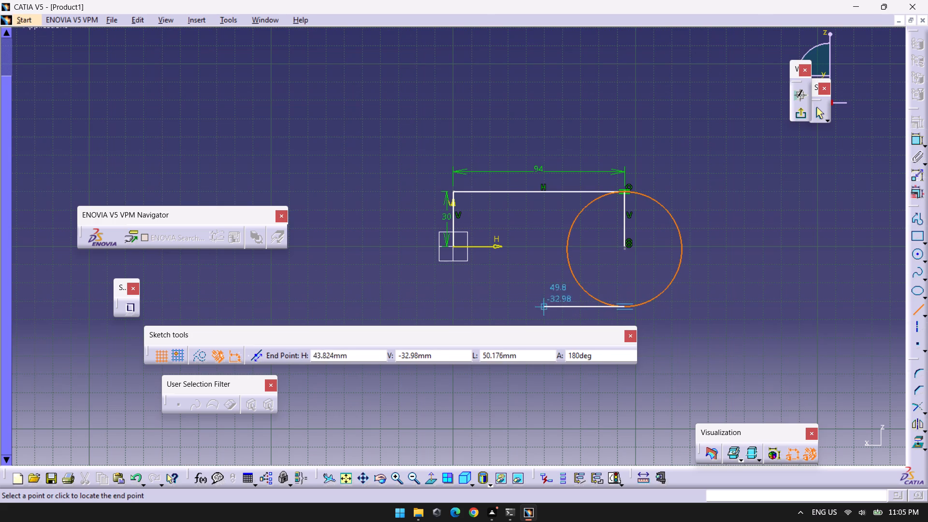
pyautogui.click(454, 307)
# Delete the two 30 mm vertical lines from the sketch.
pyautogui.click(626, 224)
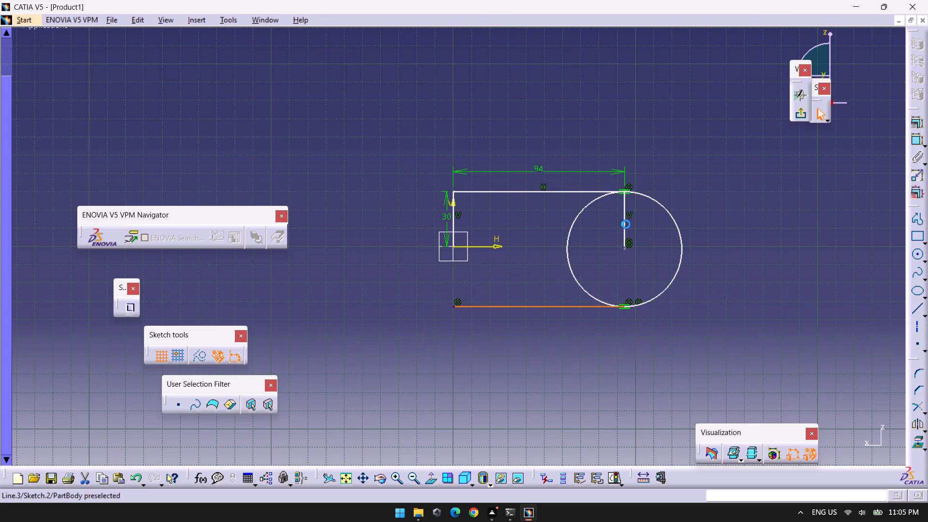
pyautogui.keyDown('ctrl'); pyautogui.click(454, 215); pyautogui.keyUp('ctrl')
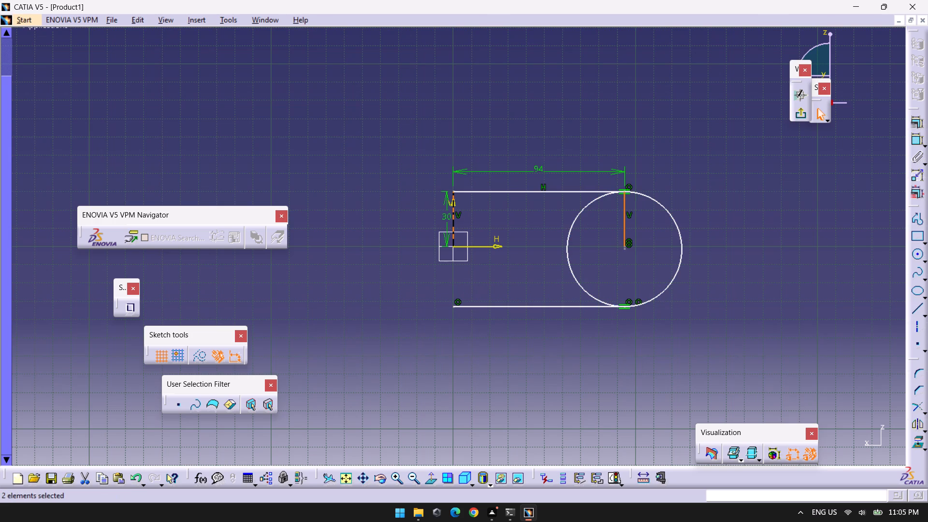
pyautogui.press('Delete')
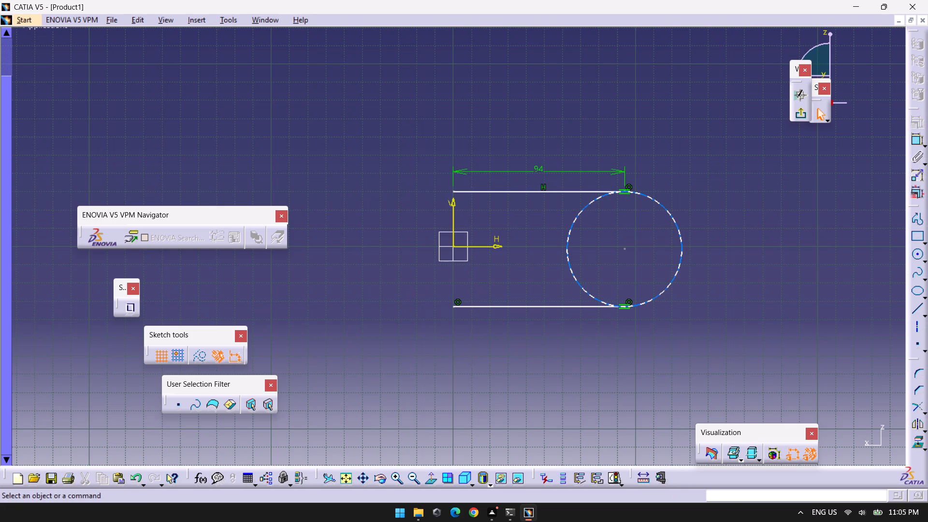
# Draw a vertical line of about 63 mm along the V axis joining the open ends of the two horizontal lines.
pyautogui.click(918, 312)
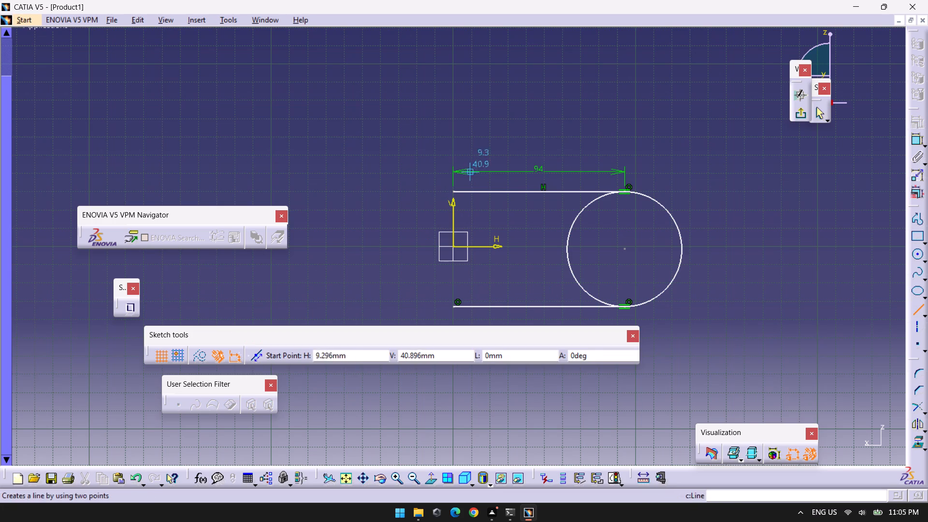
pyautogui.click(452, 191)
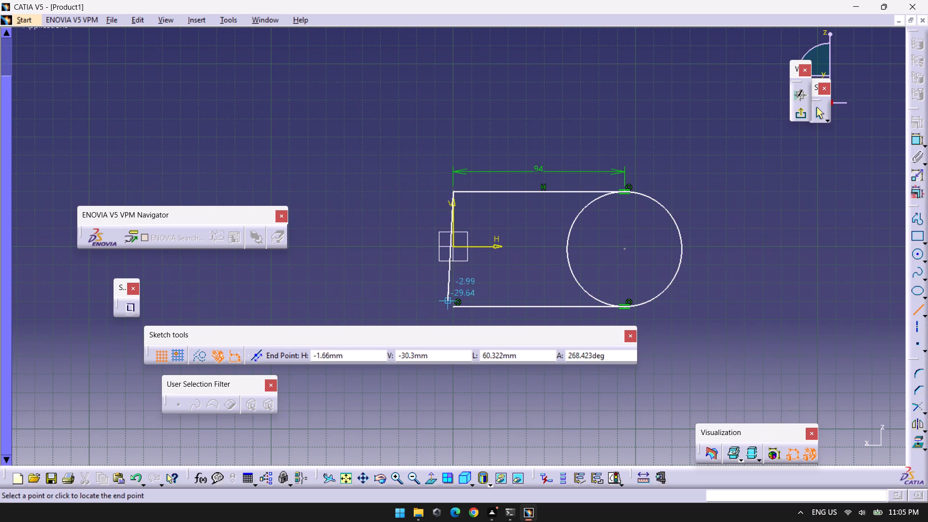
pyautogui.click(454, 307)
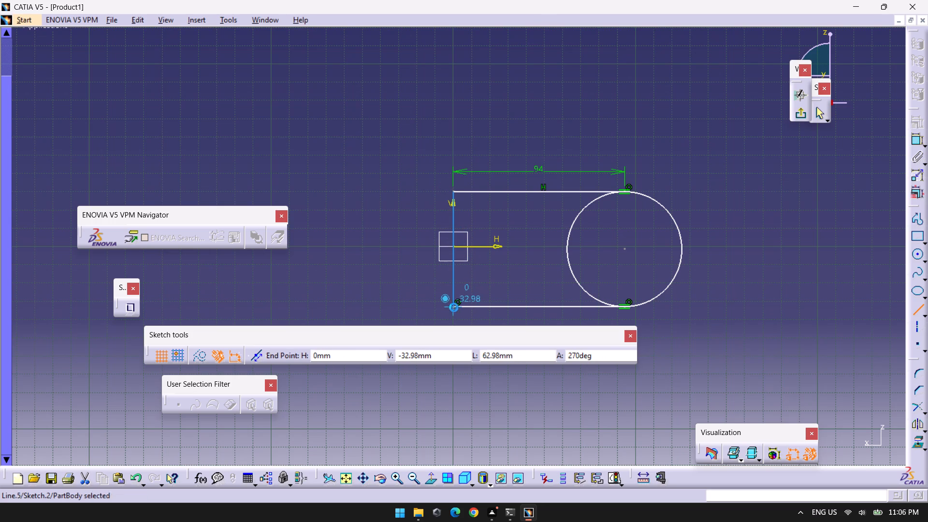
pyautogui.press('Escape')
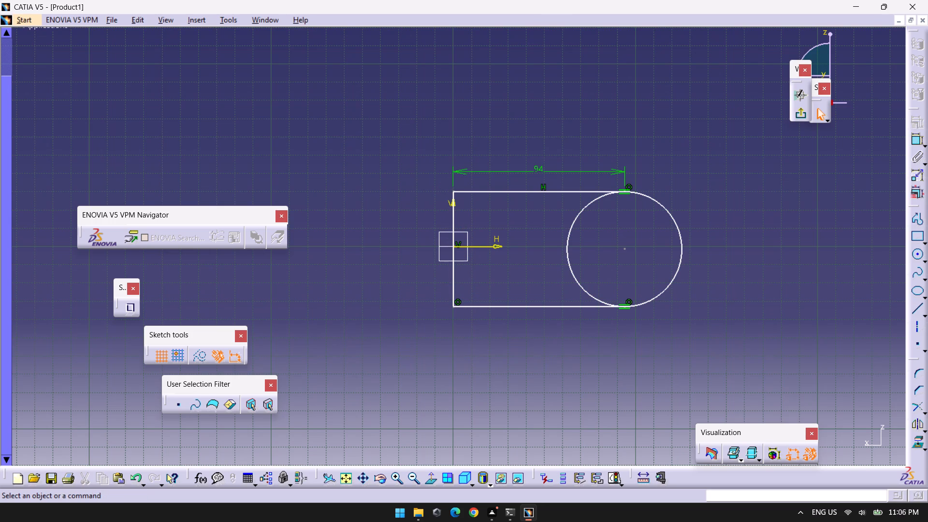
# Quick Trim the circle's inner half so only the rounded end of the bracket profile is kept.
pyautogui.click(923, 414)
pyautogui.click(886, 421)
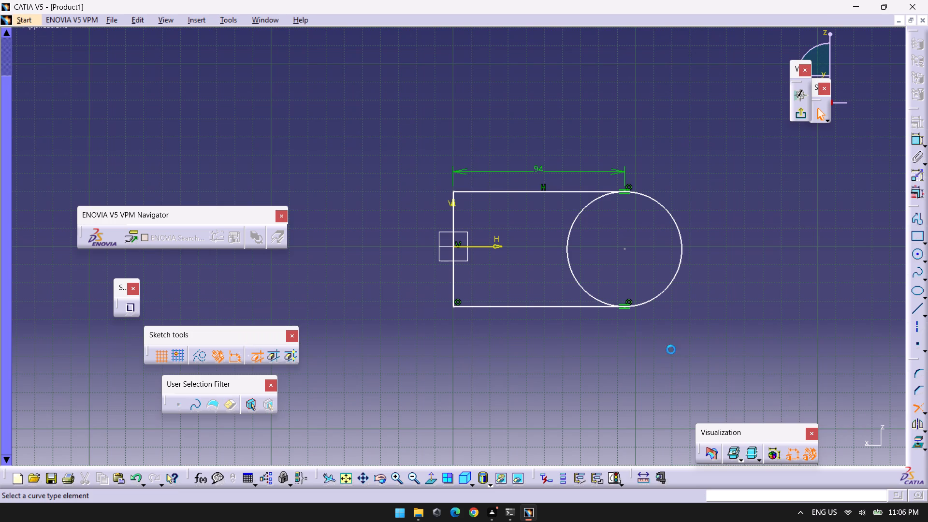
pyautogui.click(568, 245)
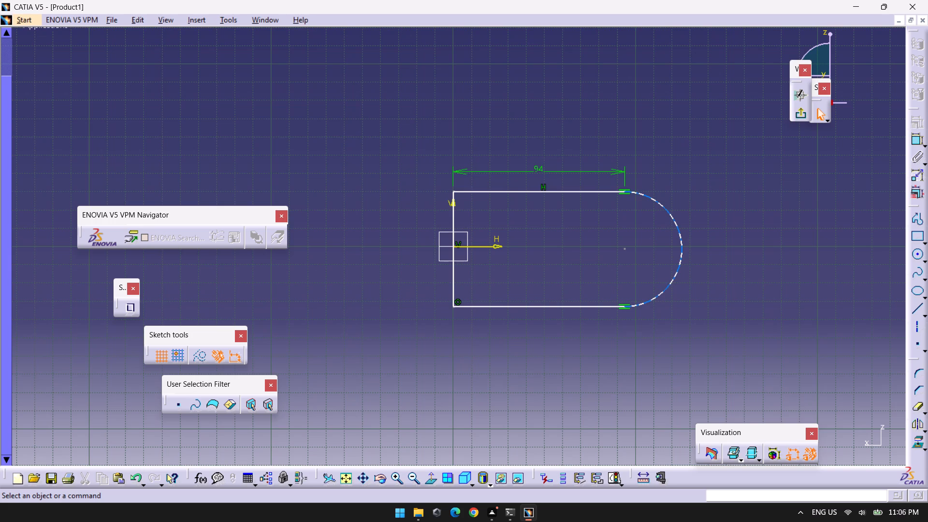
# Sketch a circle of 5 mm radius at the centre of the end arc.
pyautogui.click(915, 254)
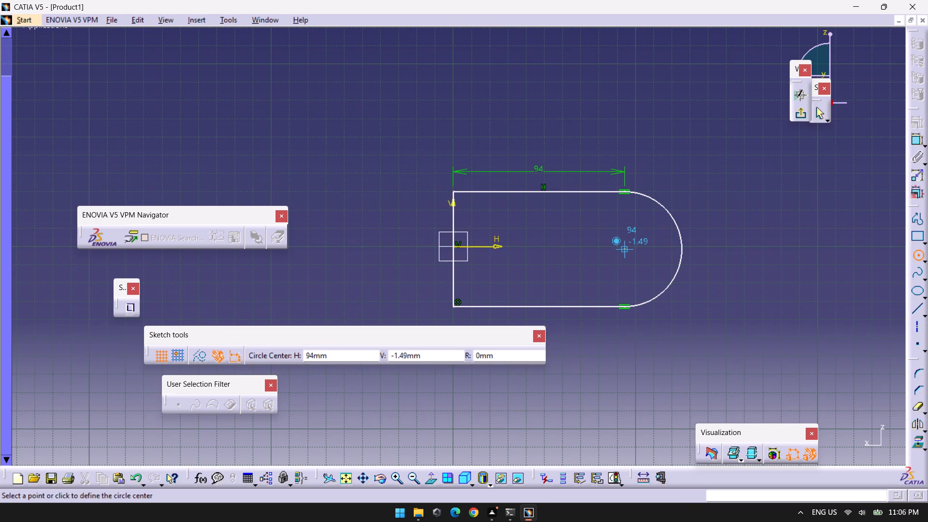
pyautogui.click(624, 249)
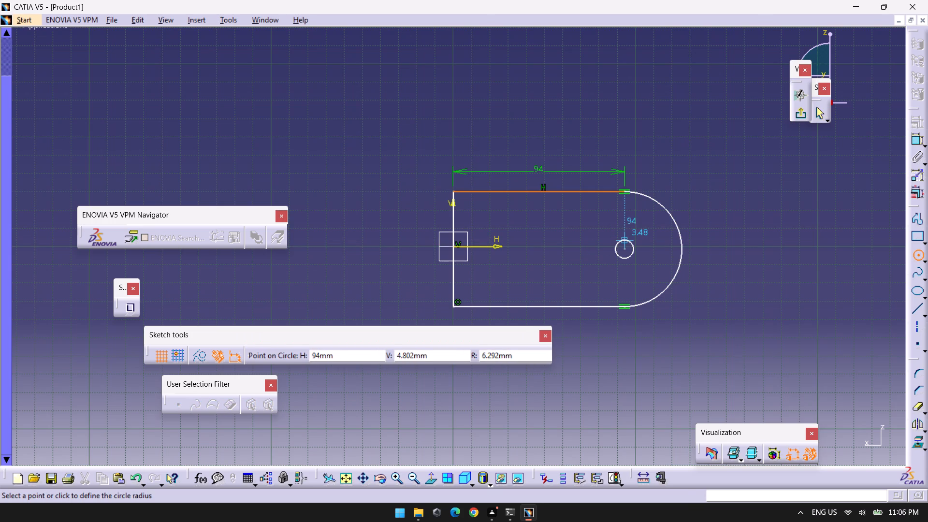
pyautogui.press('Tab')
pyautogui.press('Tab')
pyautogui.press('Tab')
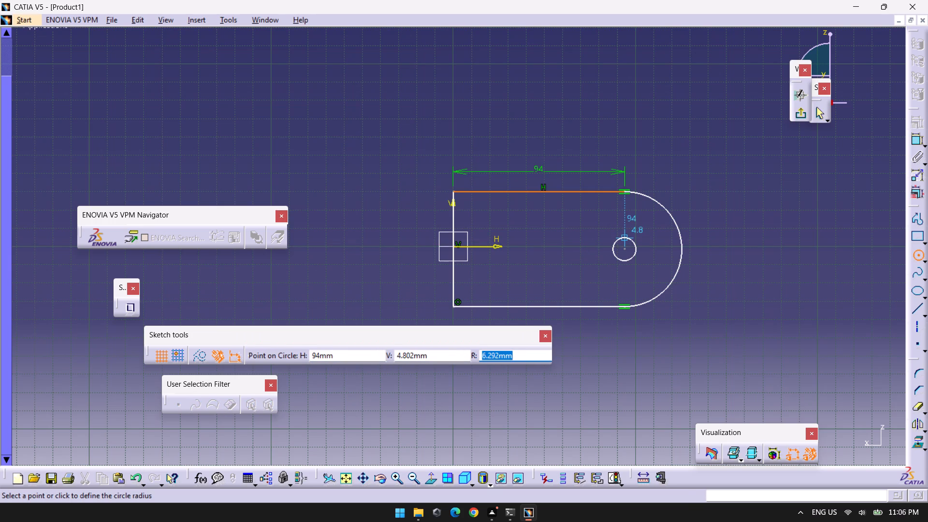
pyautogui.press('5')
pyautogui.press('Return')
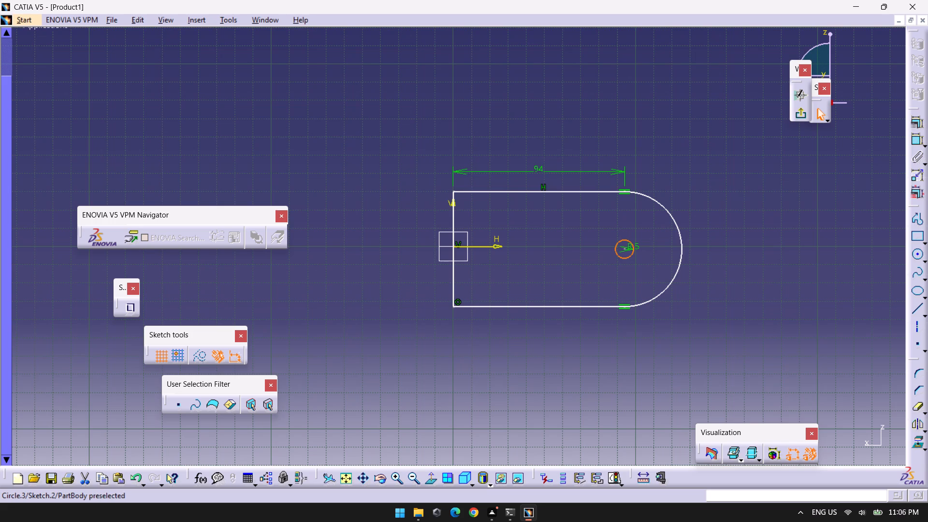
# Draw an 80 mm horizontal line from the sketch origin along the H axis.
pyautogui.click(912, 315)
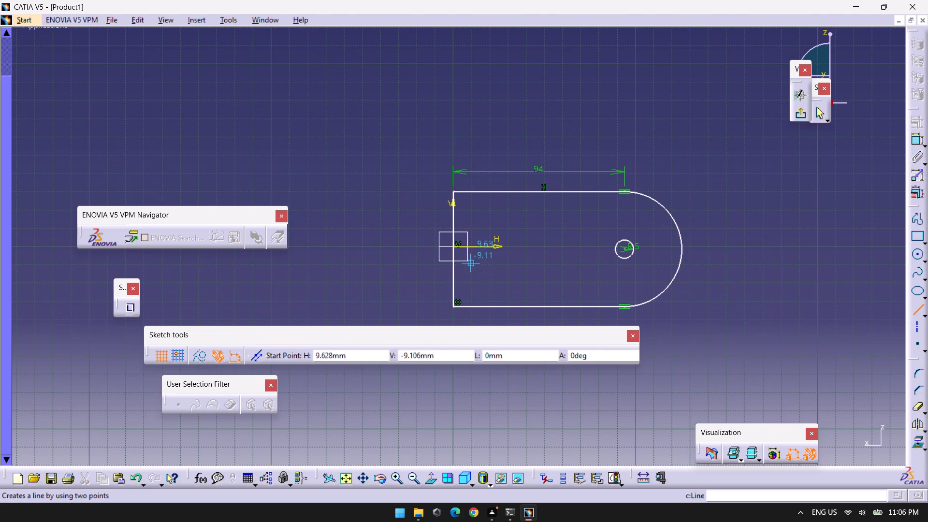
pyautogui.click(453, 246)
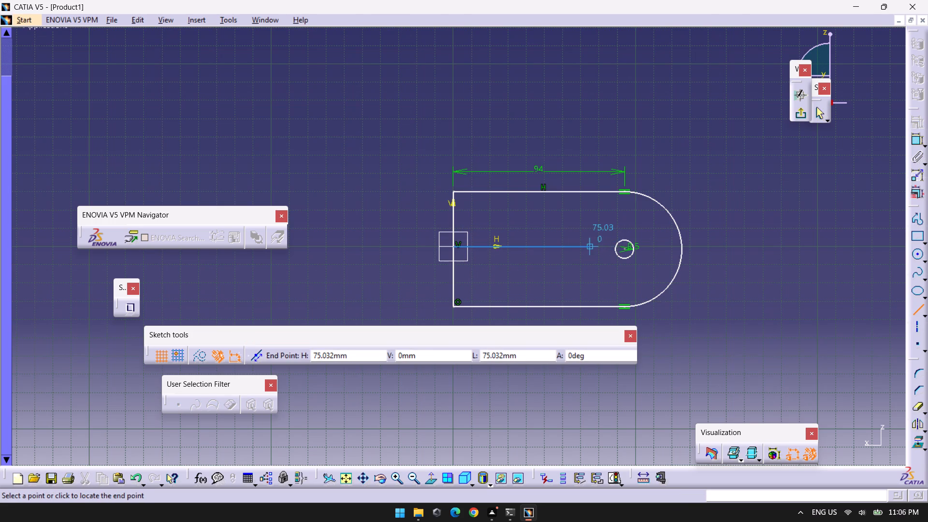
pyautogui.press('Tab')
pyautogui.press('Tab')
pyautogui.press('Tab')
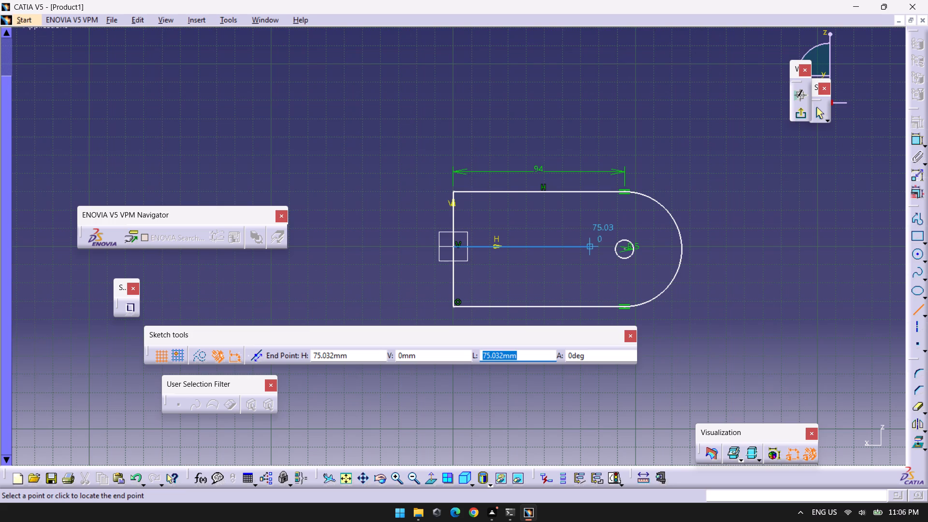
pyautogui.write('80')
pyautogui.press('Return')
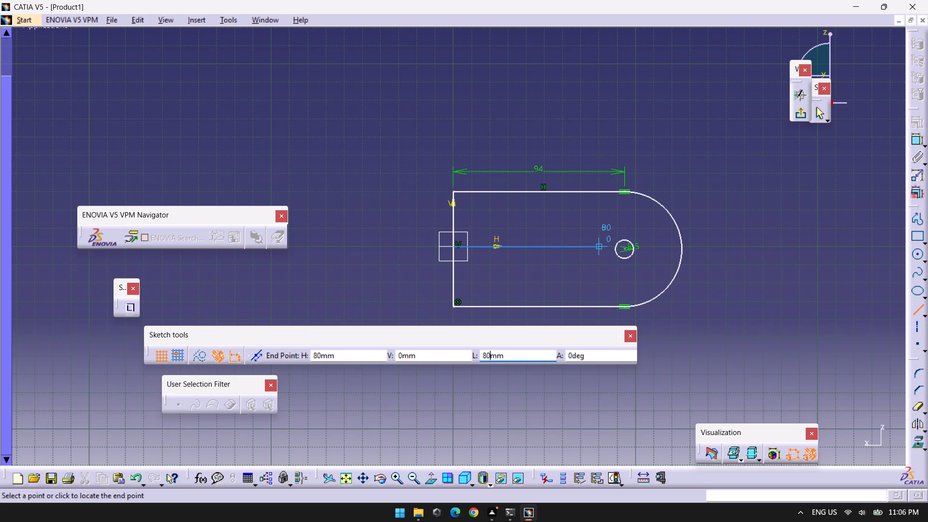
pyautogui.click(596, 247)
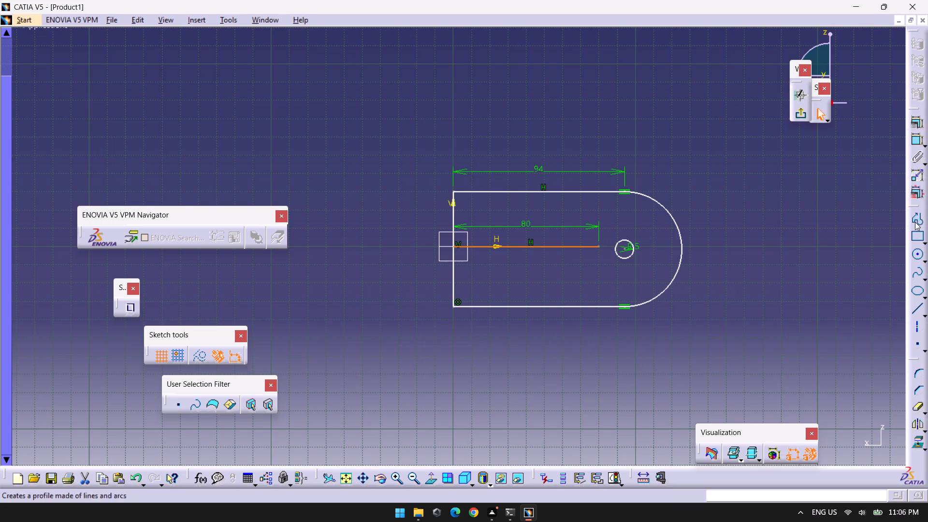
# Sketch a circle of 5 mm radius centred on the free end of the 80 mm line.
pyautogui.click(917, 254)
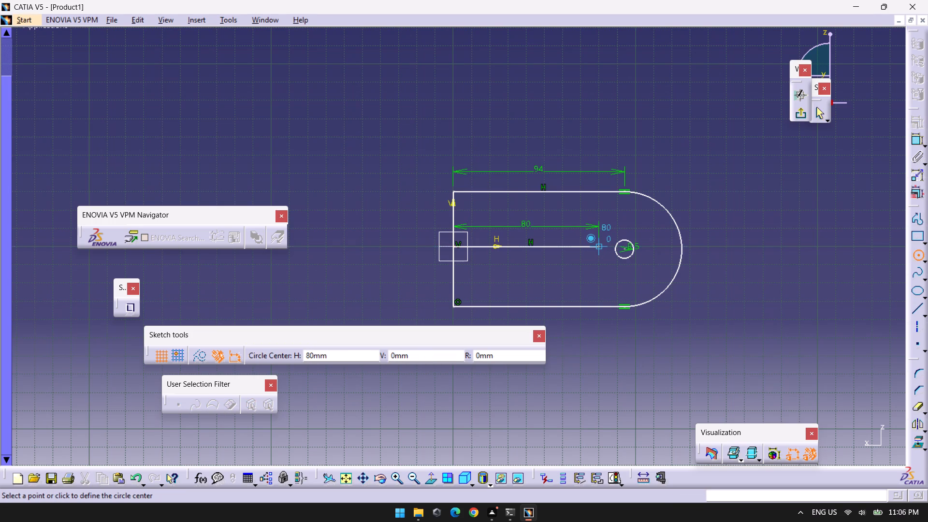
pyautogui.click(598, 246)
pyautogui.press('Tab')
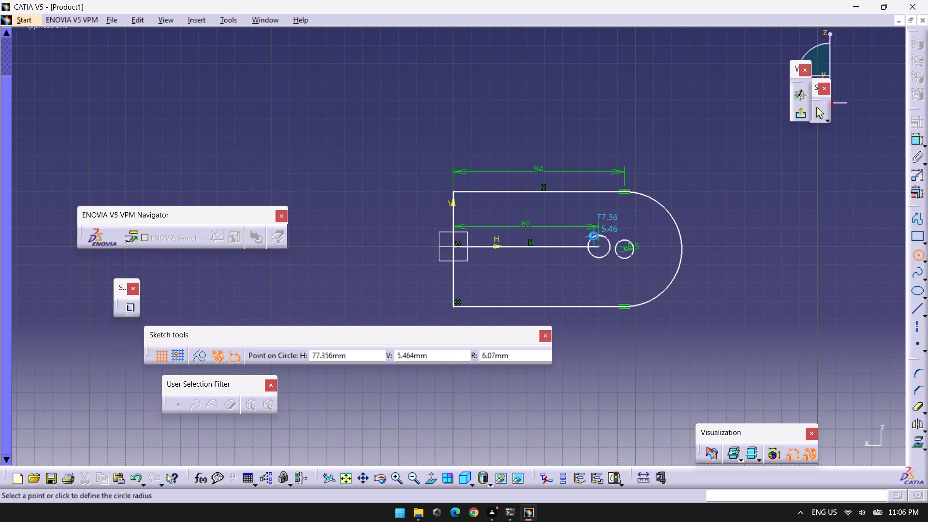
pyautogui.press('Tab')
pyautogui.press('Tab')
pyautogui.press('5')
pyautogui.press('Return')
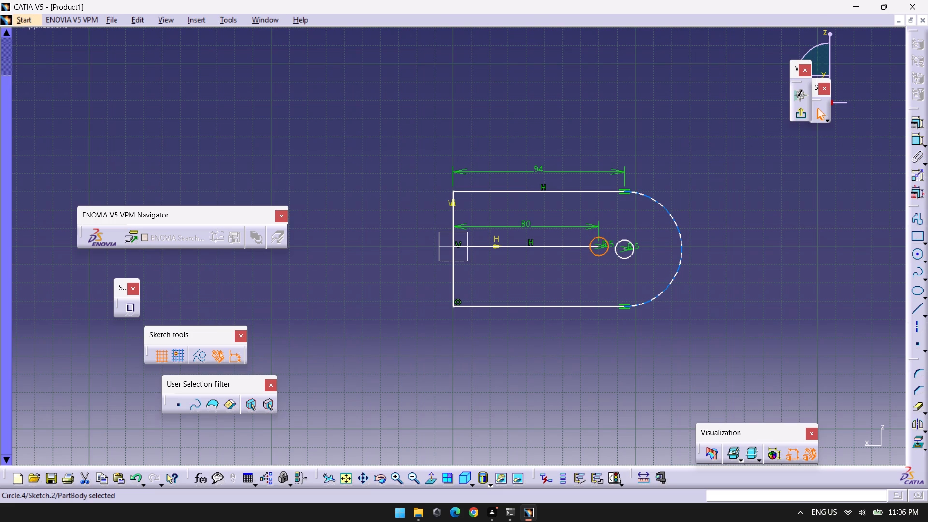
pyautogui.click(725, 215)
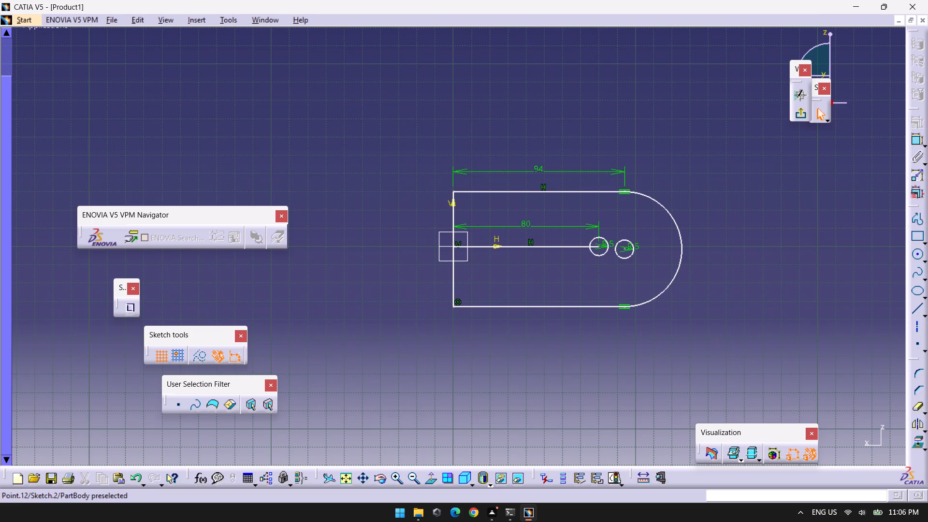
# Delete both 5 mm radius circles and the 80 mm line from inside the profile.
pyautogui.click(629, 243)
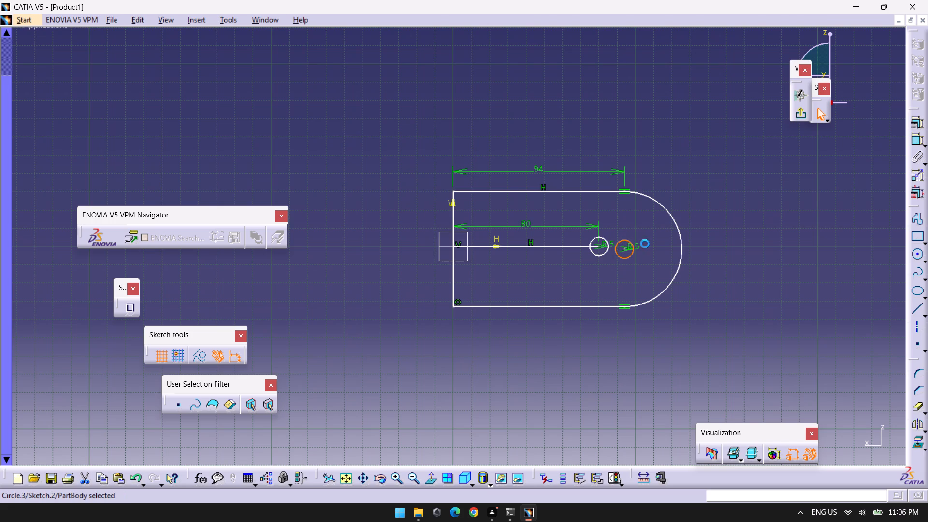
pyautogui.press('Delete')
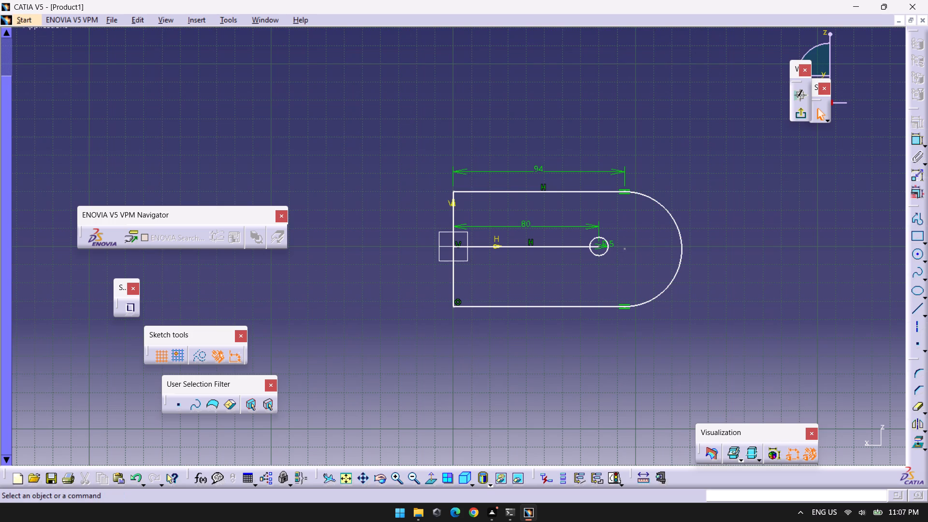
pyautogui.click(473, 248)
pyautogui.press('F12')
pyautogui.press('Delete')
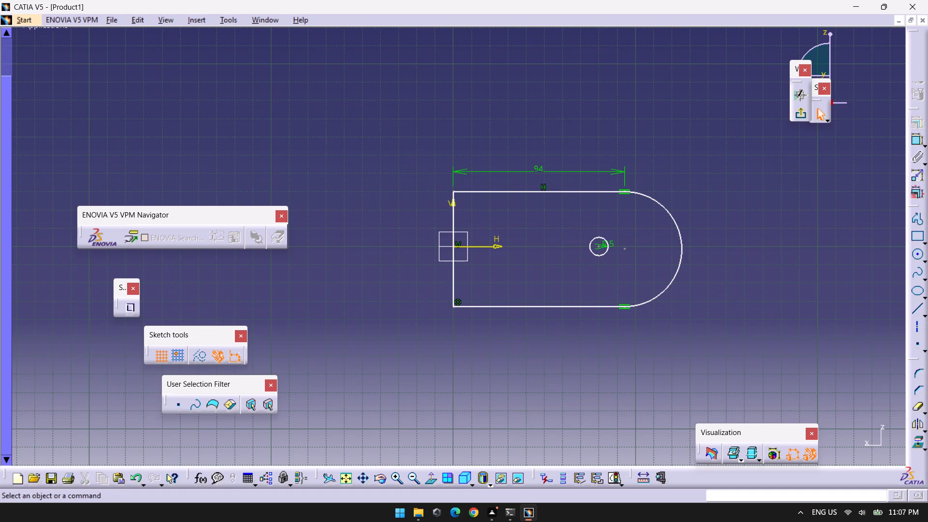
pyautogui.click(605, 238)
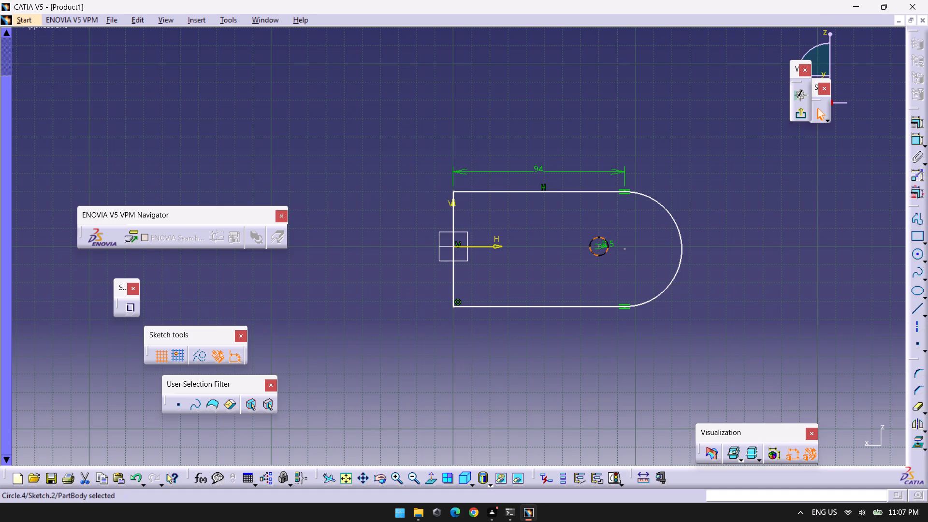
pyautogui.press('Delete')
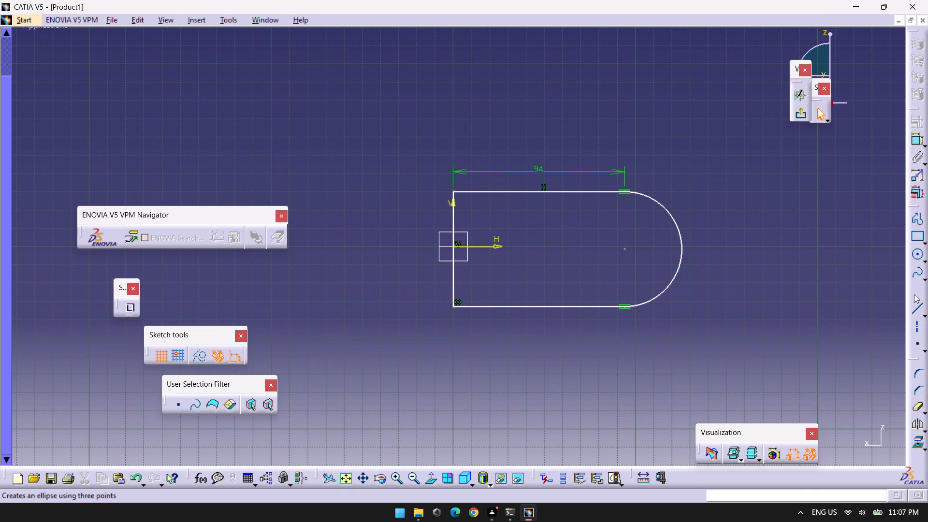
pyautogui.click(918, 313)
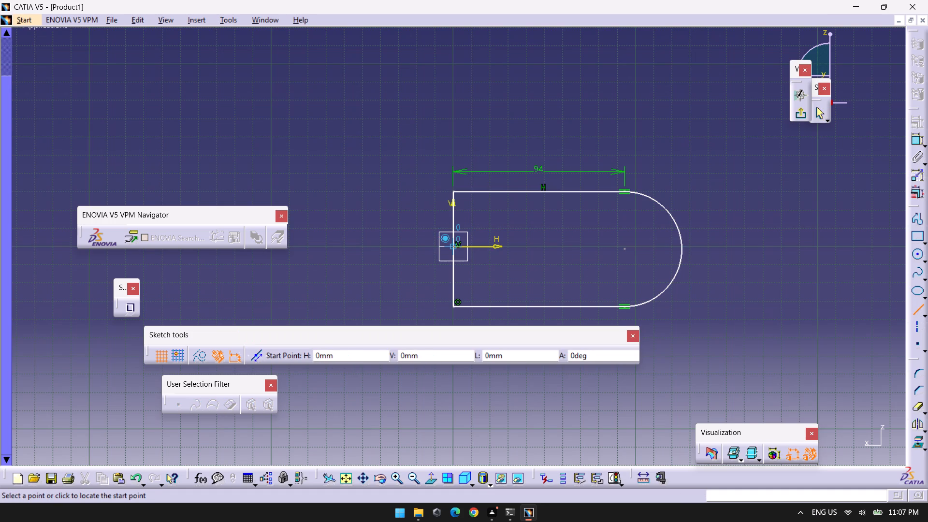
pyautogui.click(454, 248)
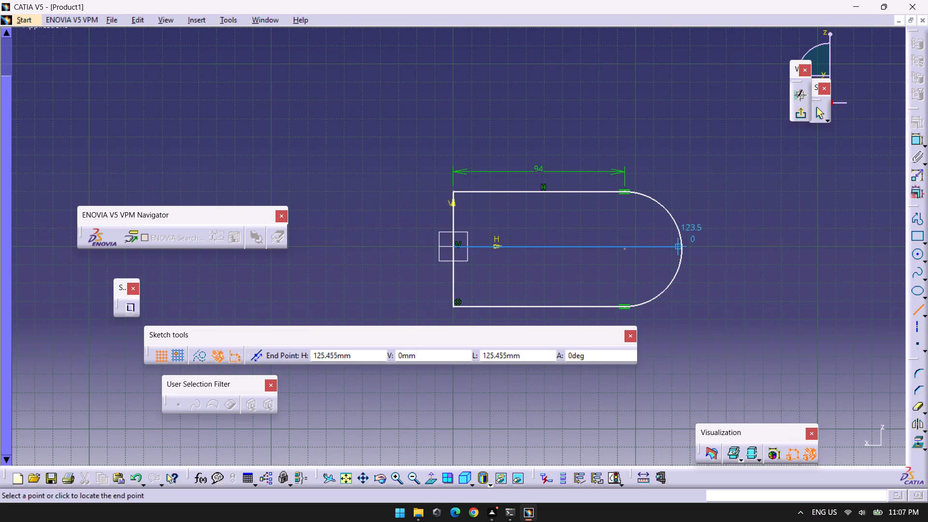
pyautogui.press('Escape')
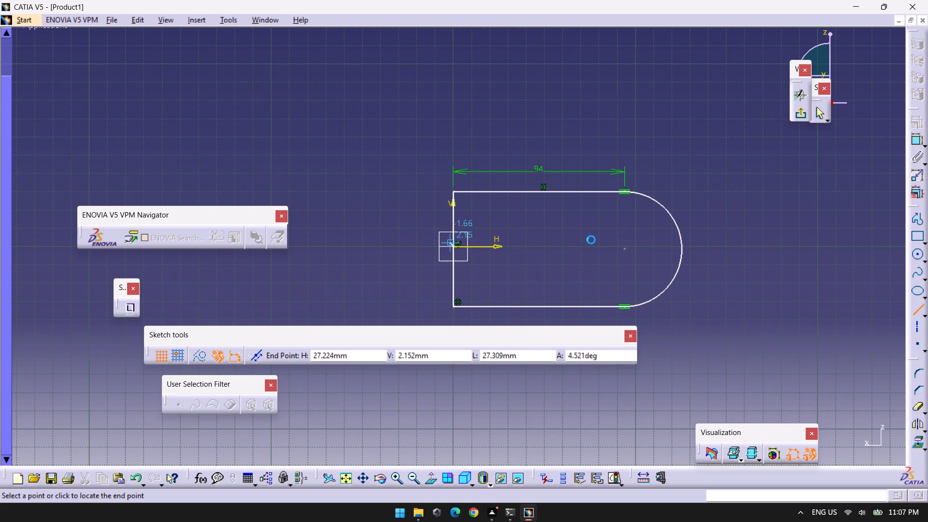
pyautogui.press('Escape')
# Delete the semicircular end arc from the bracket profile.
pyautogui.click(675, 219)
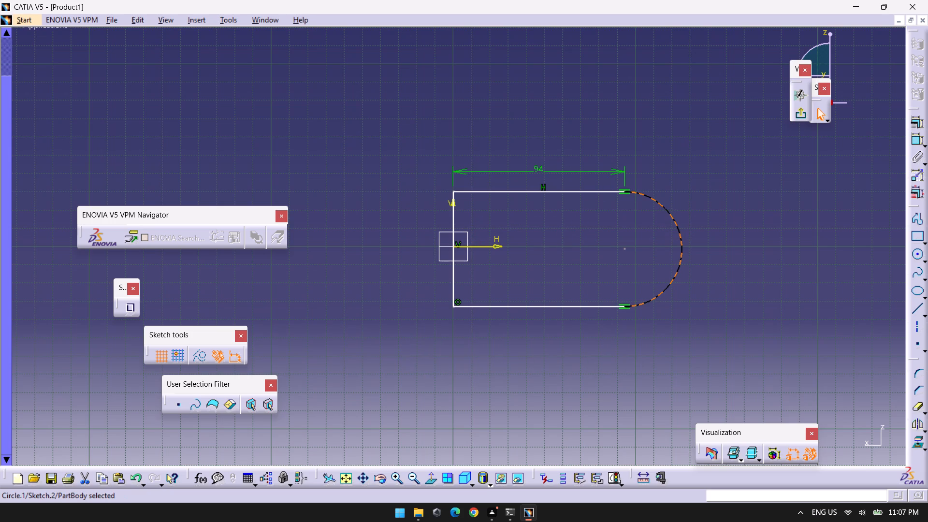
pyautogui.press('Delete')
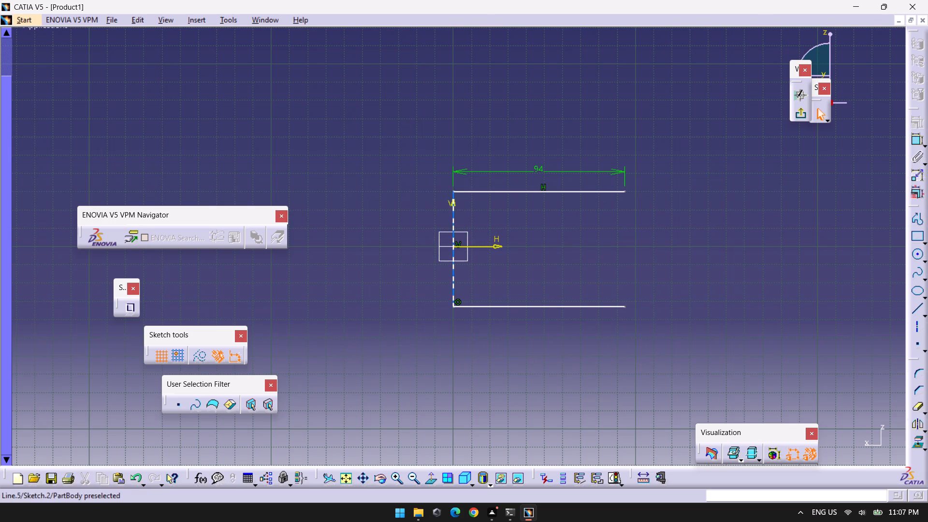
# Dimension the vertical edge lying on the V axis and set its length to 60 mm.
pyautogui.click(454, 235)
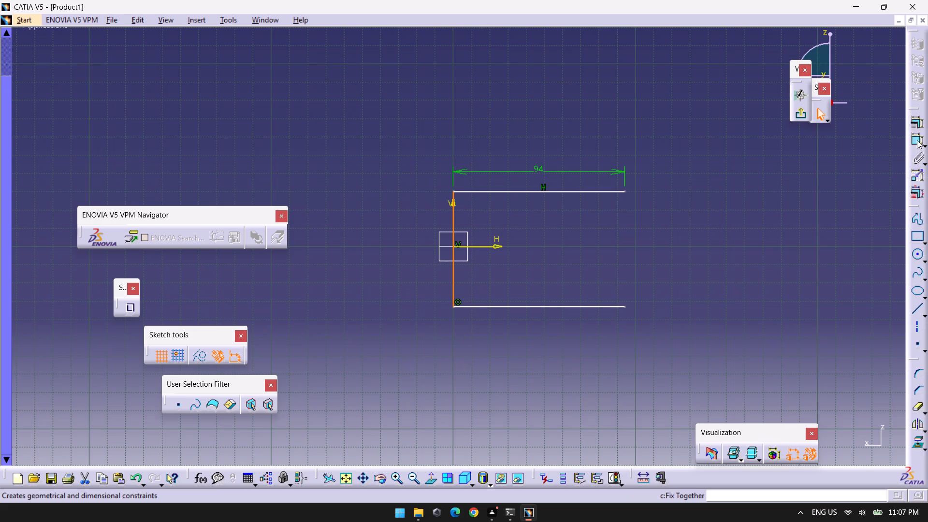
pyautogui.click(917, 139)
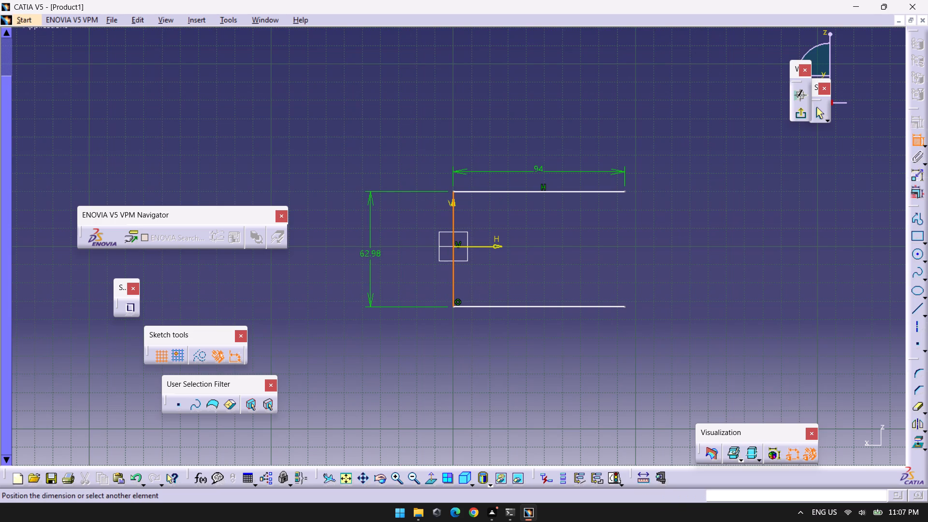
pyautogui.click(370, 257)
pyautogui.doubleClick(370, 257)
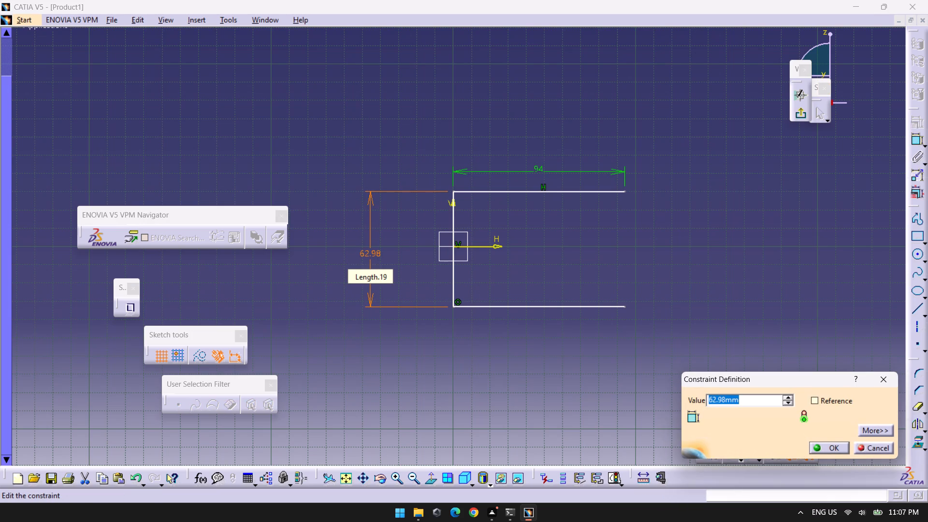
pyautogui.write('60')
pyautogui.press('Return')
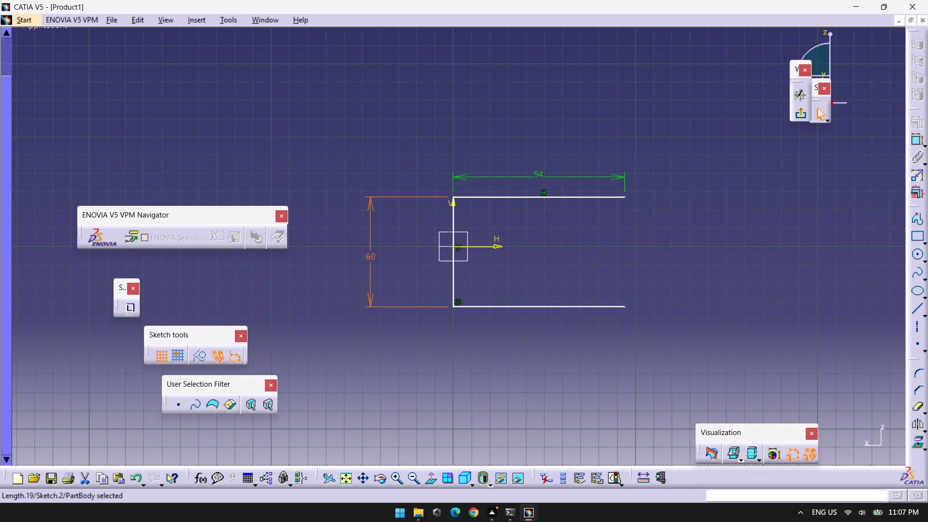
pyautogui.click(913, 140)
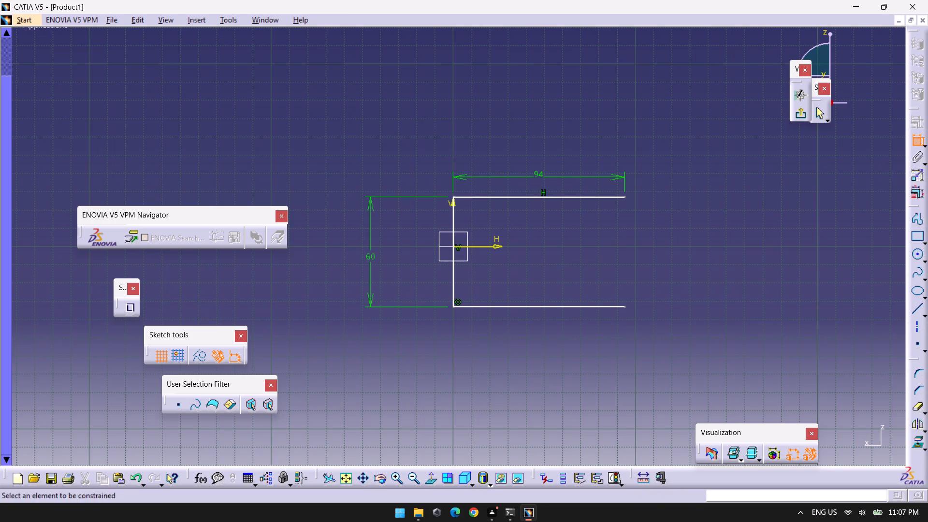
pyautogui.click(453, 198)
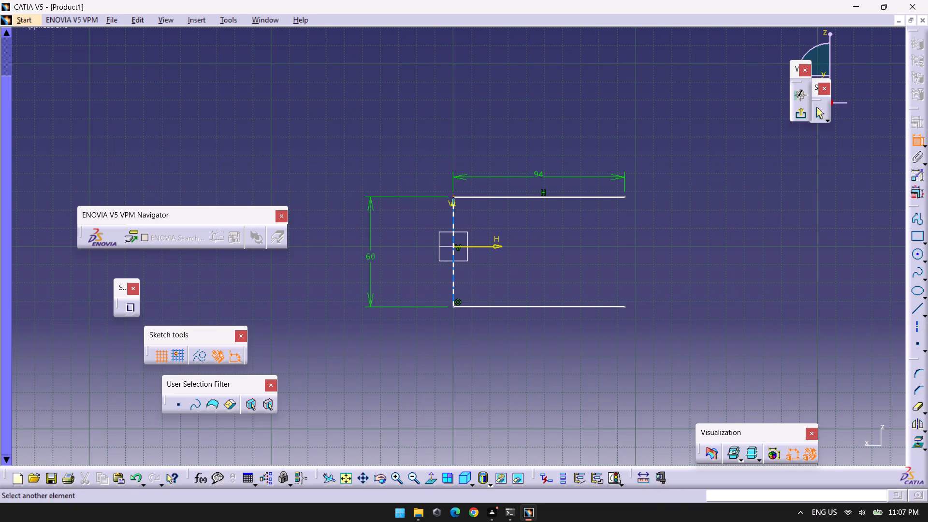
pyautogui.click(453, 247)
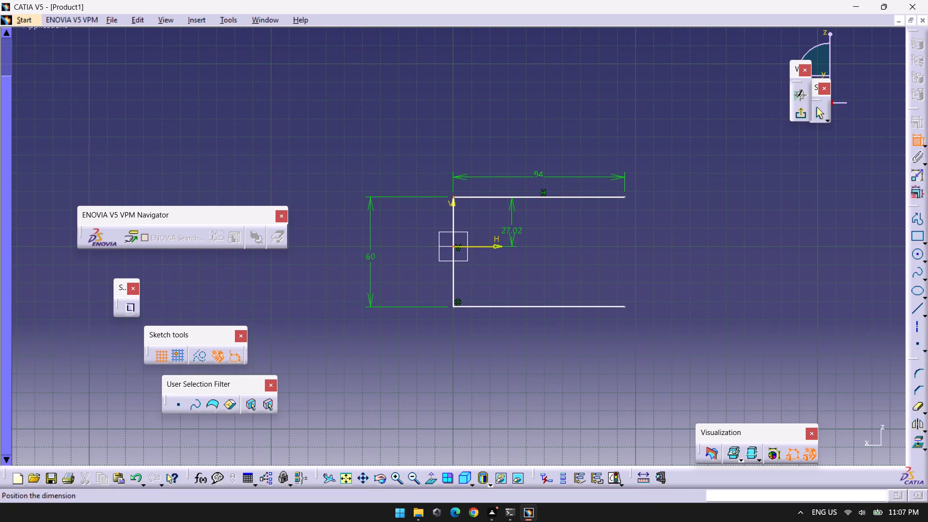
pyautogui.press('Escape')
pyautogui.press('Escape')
# Delete all the remaining profile lines together with their dimensions and constraints, clearing the sketch.
pyautogui.moveTo(681, 155); pyautogui.dragTo(400, 366)
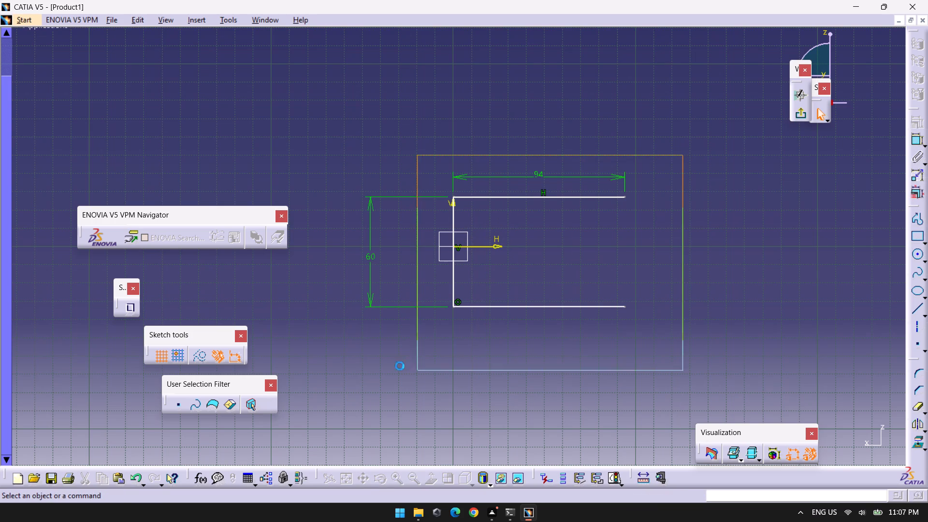
pyautogui.moveTo(400, 366); pyautogui.dragTo(280, 349)
pyautogui.press('BackSpace')
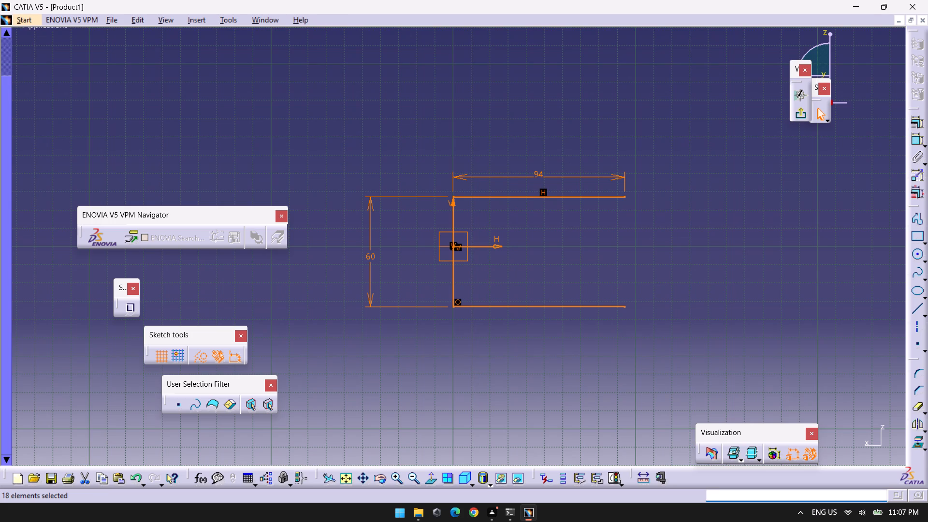
pyautogui.press('Delete')
pyautogui.press('Delete')
pyautogui.press('Delete')
pyautogui.press('Escape')
pyautogui.press('Escape')
pyautogui.press('Escape')
pyautogui.moveTo(649, 341); pyautogui.dragTo(293, 188)
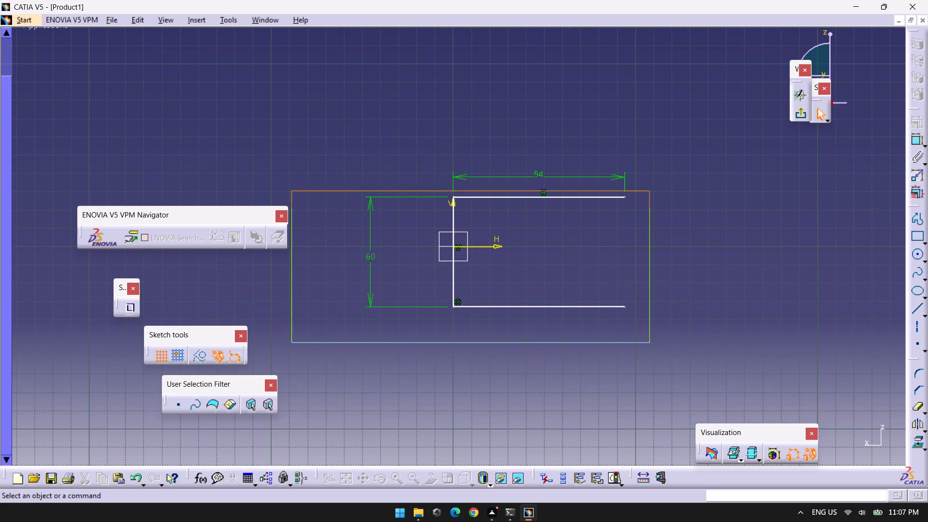
pyautogui.moveTo(293, 188); pyautogui.dragTo(320, 155)
pyautogui.press('Delete')
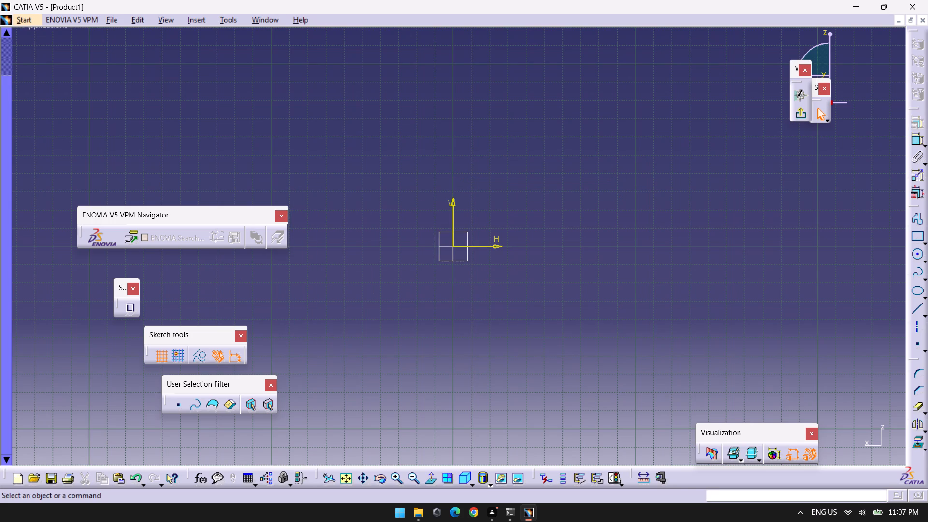
# Start a new profile at the sketch origin with a 30 mm vertical line going up along the V axis.
pyautogui.click(913, 214)
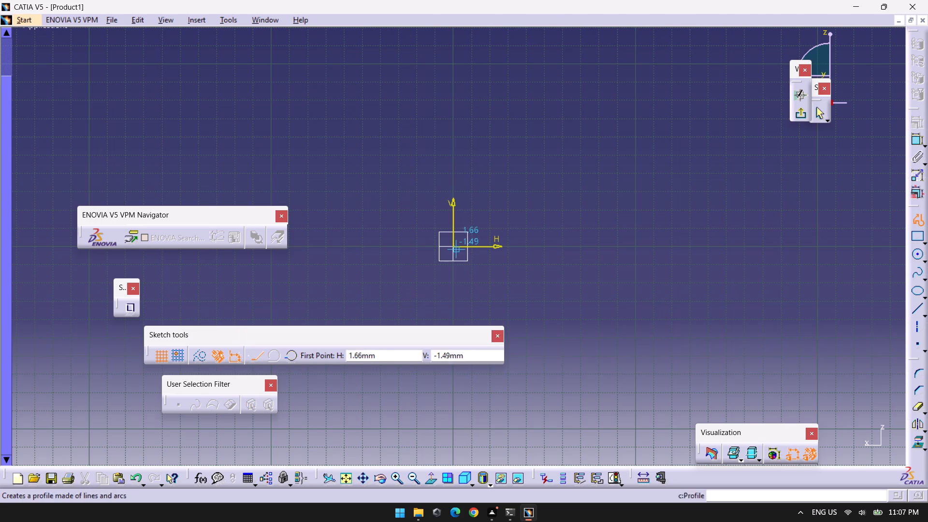
pyautogui.click(455, 246)
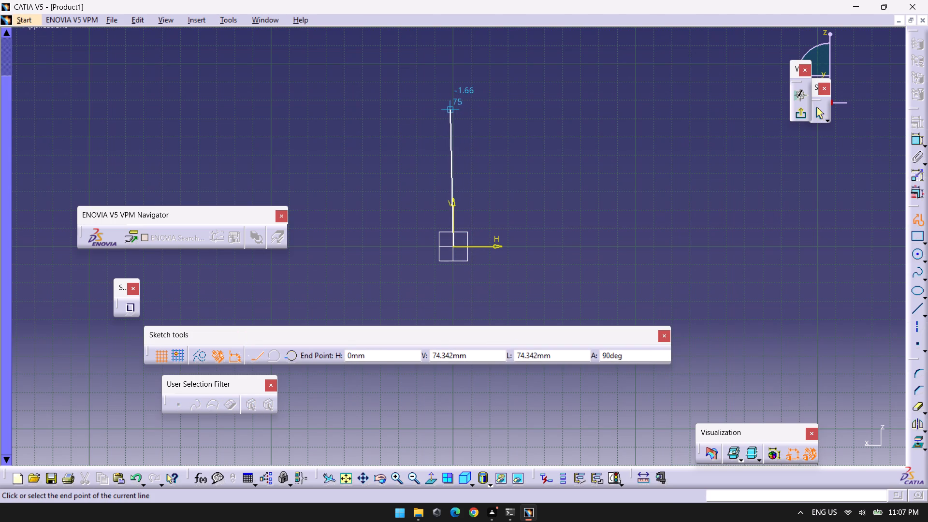
pyautogui.press('Tab')
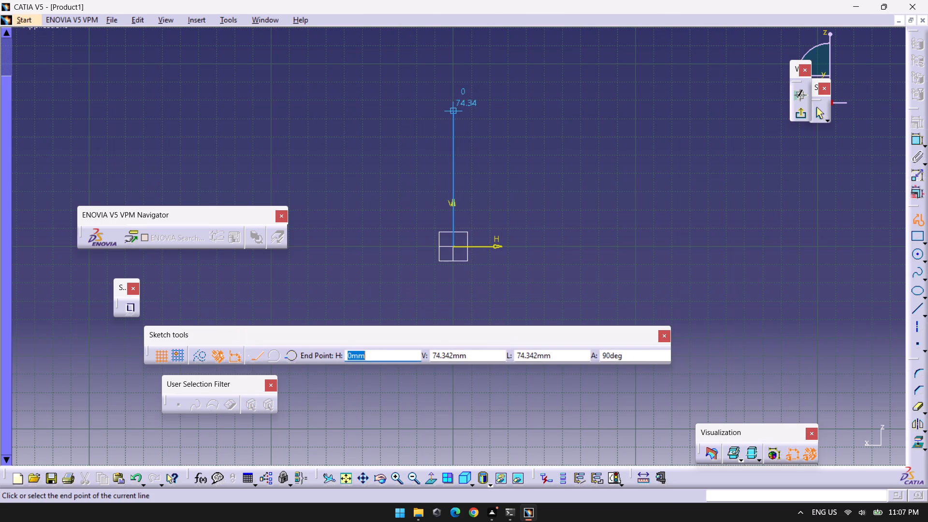
pyautogui.press('Tab')
pyautogui.press('Tab')
pyautogui.write('30')
pyautogui.press('Return')
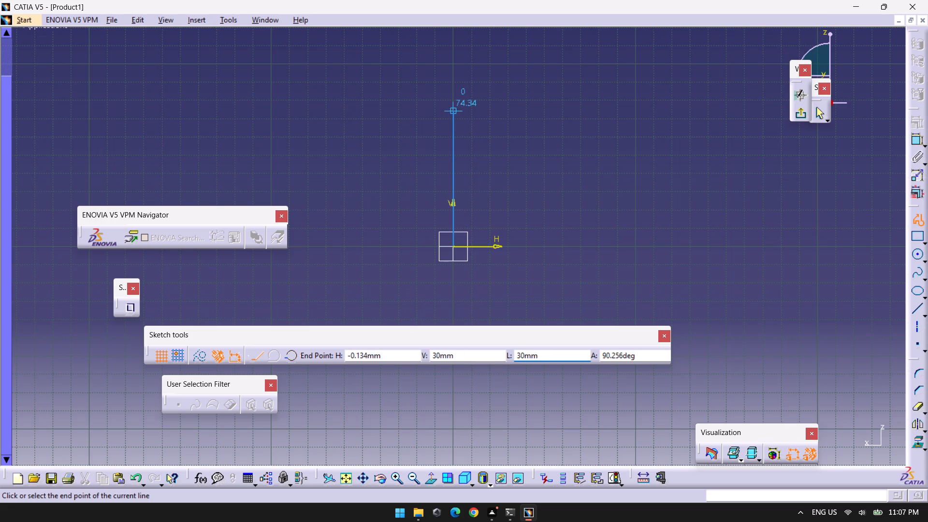
pyautogui.click(454, 192)
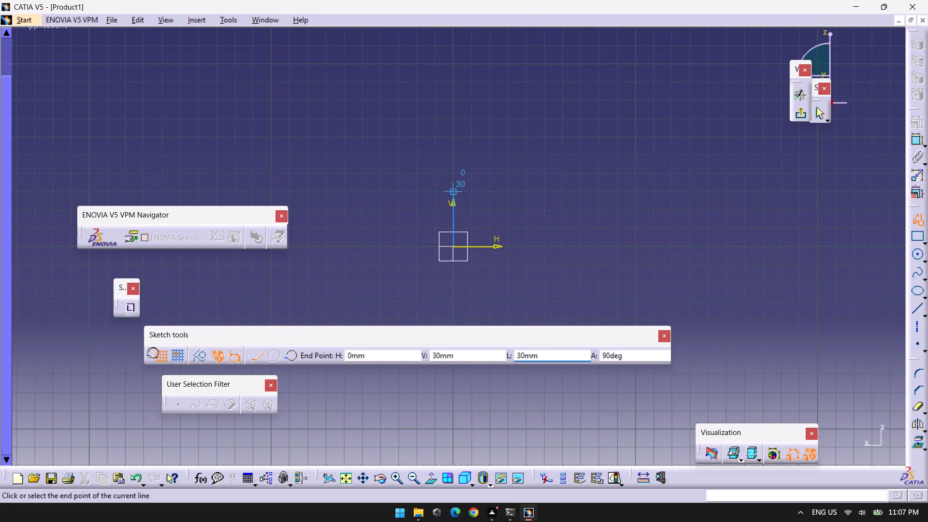
# Continue the profile with a 94 mm horizontal line from the upper end of the 30 mm line, away from the V axis.
pyautogui.press('Tab')
pyautogui.press('Tab')
pyautogui.press('Tab')
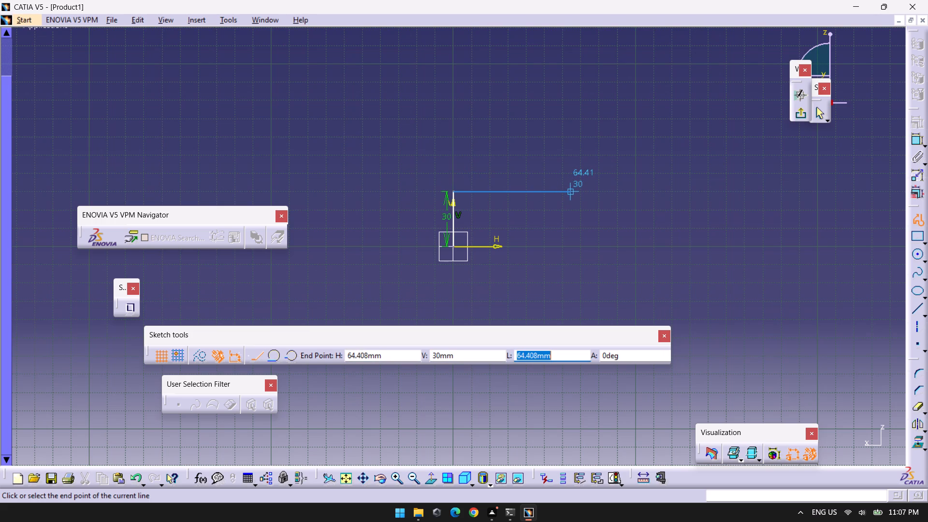
pyautogui.write('94')
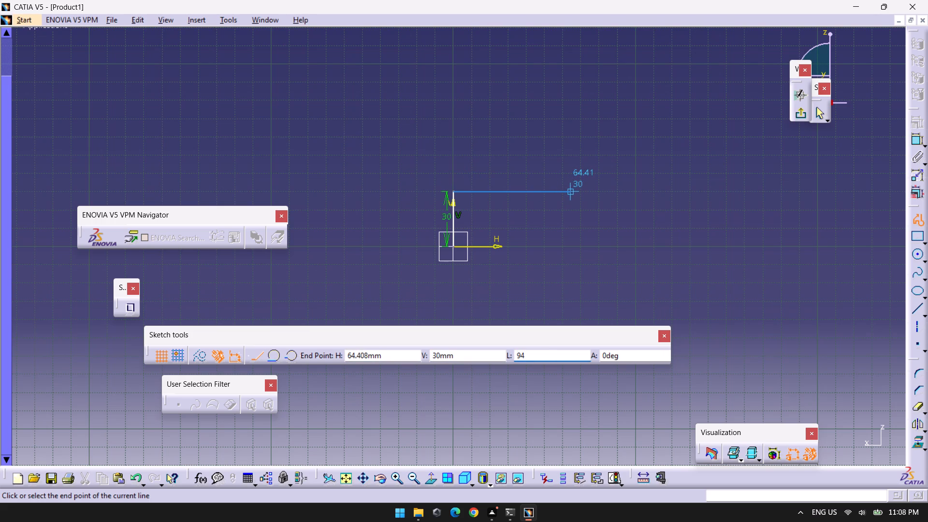
pyautogui.press('Return')
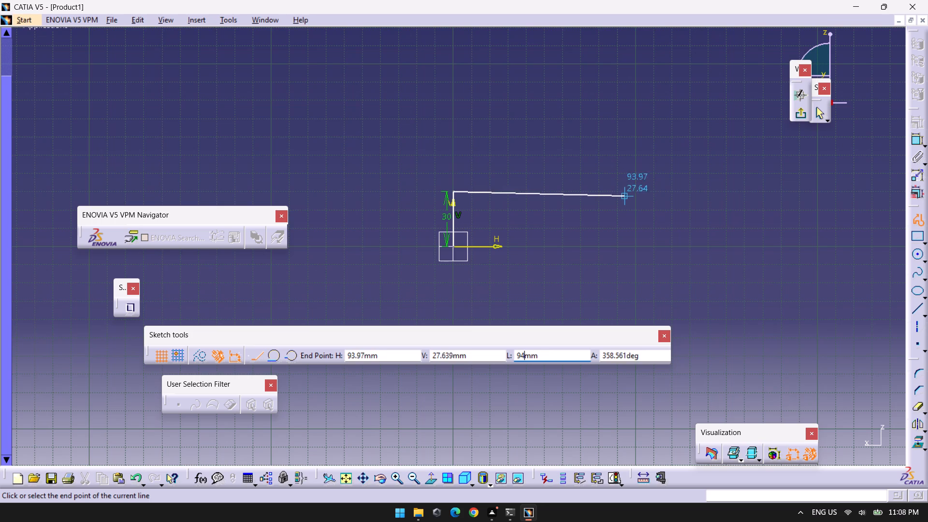
pyautogui.click(634, 191)
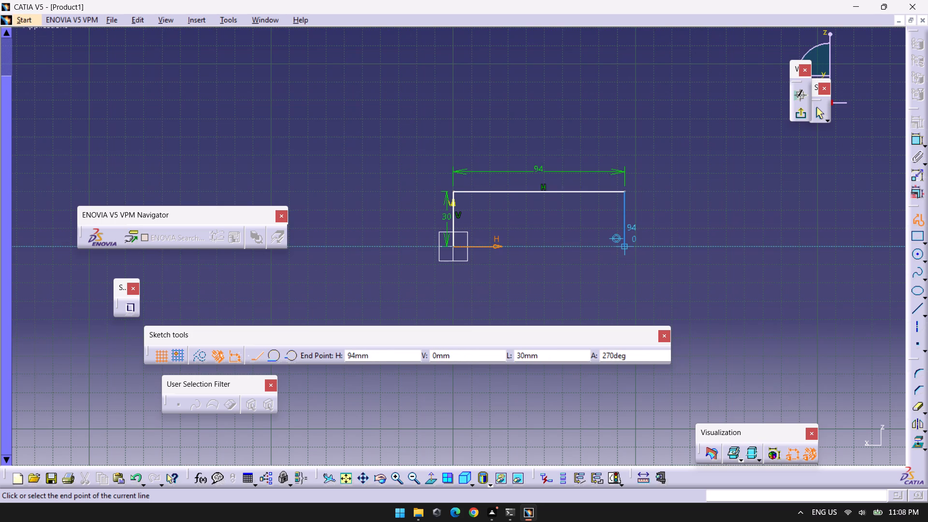
# Continue the profile straight down with a vertical segment ending on the H axis and a further 30 mm segment below it.
pyautogui.click(625, 247)
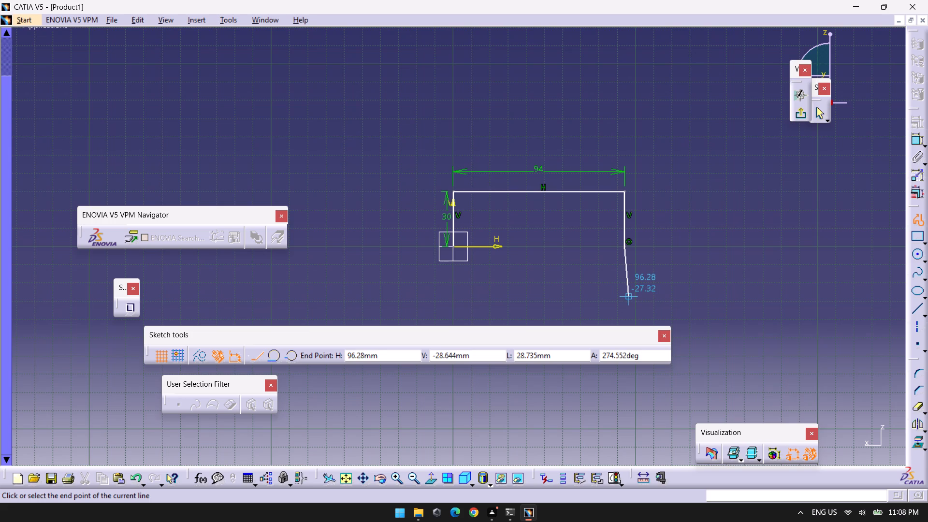
pyautogui.press('Tab')
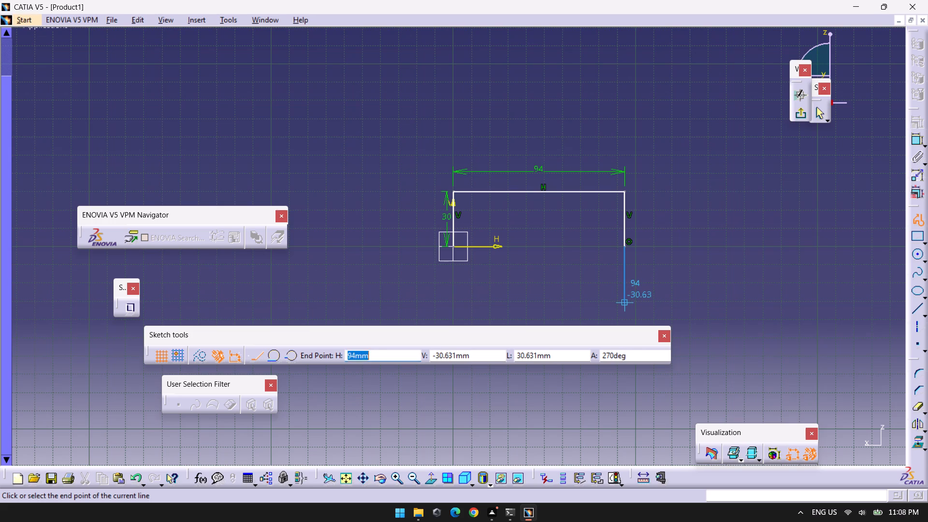
pyautogui.press('Tab')
pyautogui.press('Tab')
pyautogui.write('30')
pyautogui.press('Return')
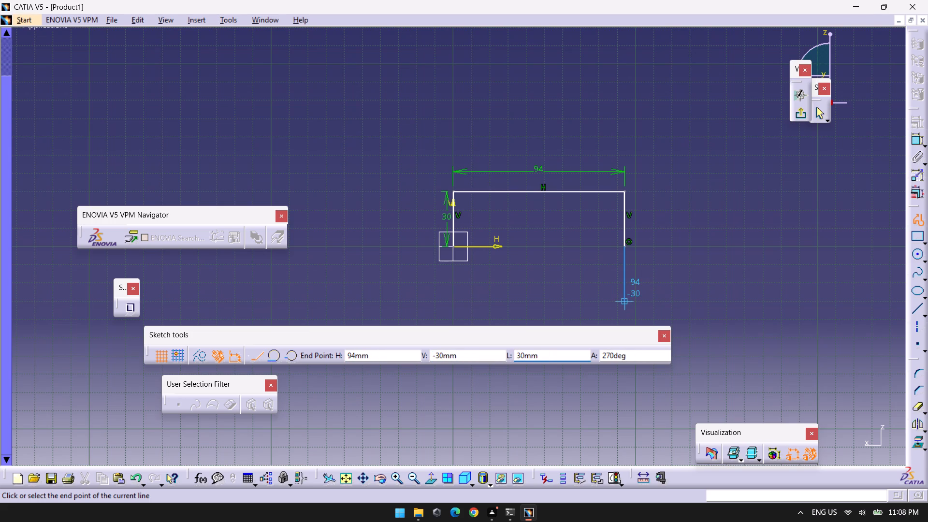
pyautogui.click(625, 302)
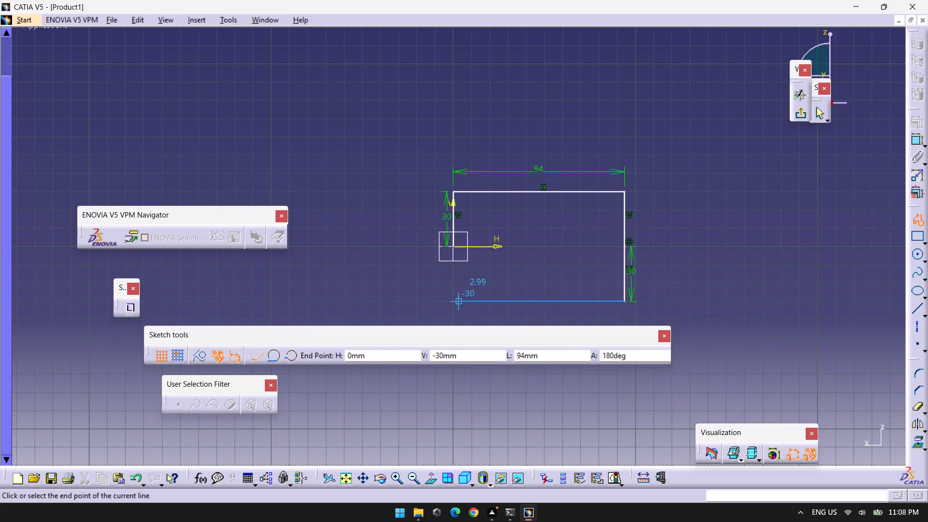
# Continue the profile with a 94 mm horizontal bottom line back to the V axis.
pyautogui.press('9')
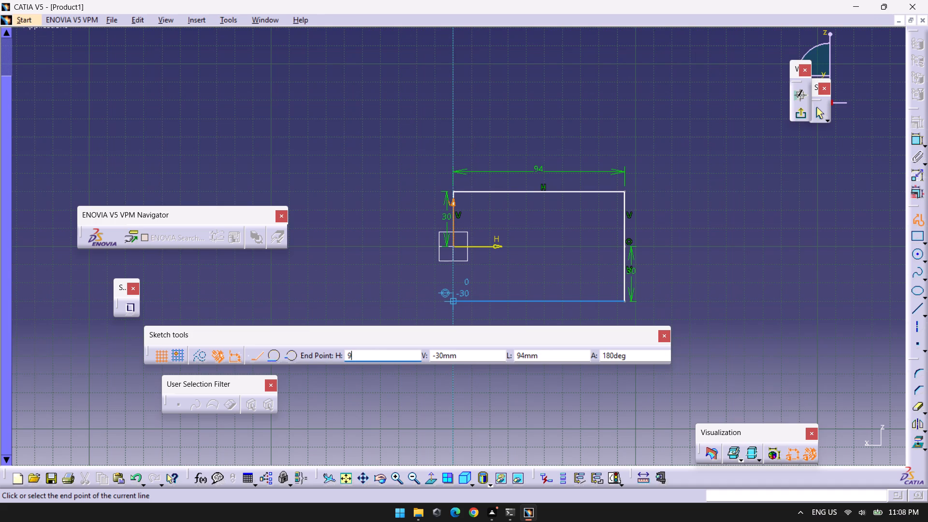
pyautogui.press('BackSpace')
pyautogui.press('Tab')
pyautogui.press('Tab')
pyautogui.press('Tab')
pyautogui.press('Tab')
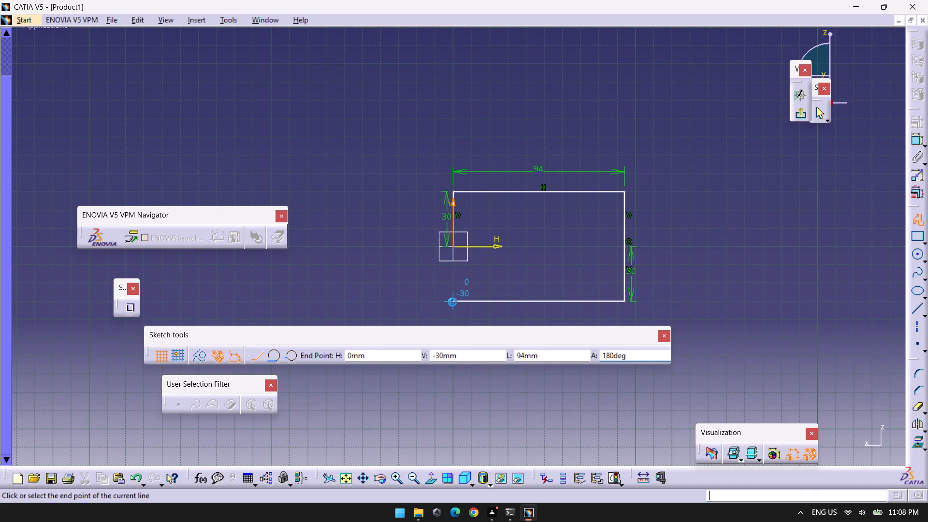
pyautogui.press('Tab')
pyautogui.press('Tab')
pyautogui.press('Tab')
pyautogui.press('Tab')
pyautogui.write('94')
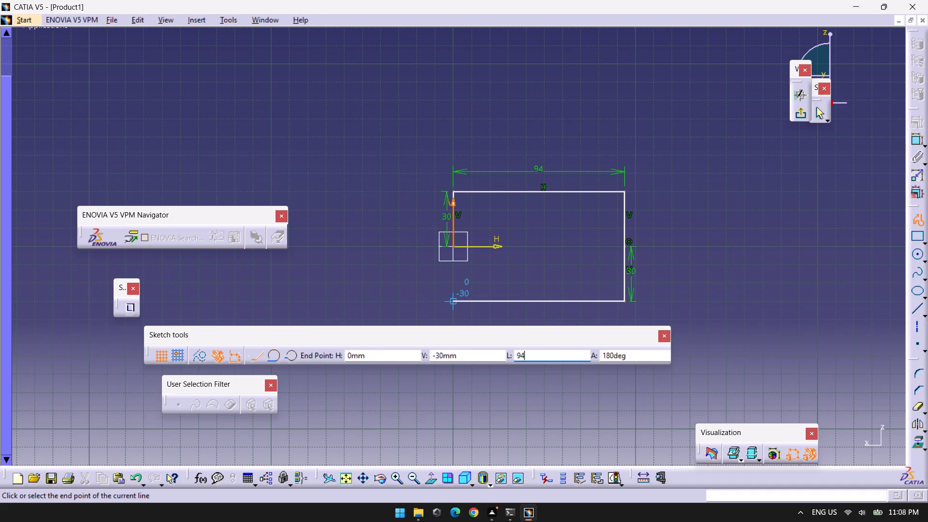
pyautogui.press('Return')
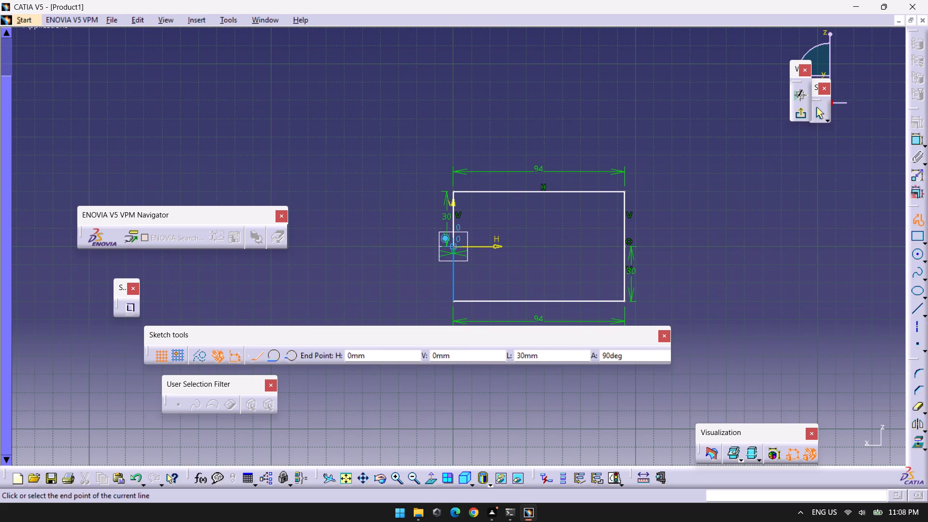
# Close the profile with a 30 mm vertical line going up along the V axis to the sketch origin.
pyautogui.press('Tab')
pyautogui.press('Tab')
pyautogui.write('30')
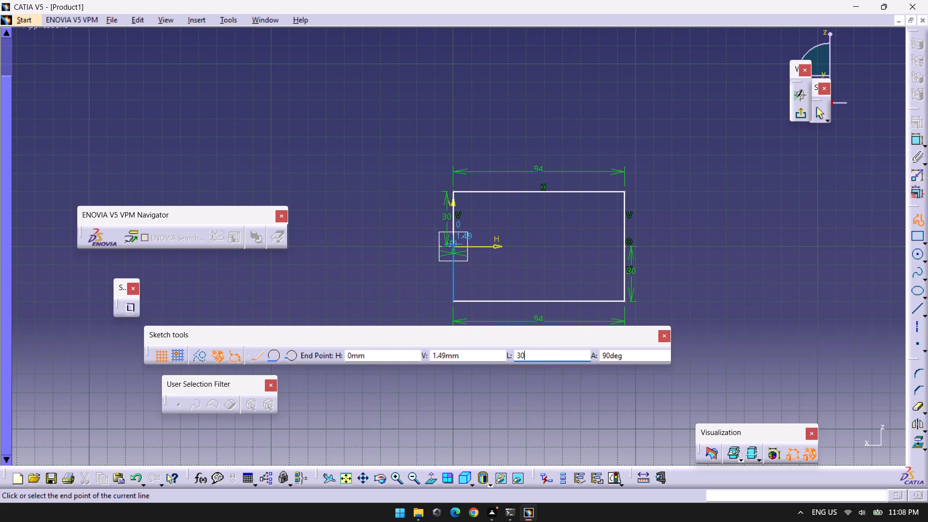
pyautogui.press('Return')
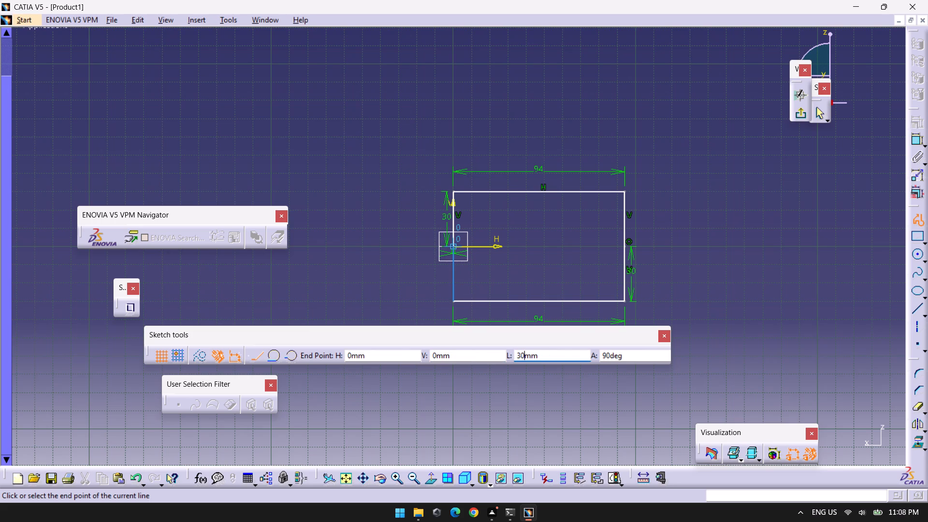
pyautogui.click(453, 245)
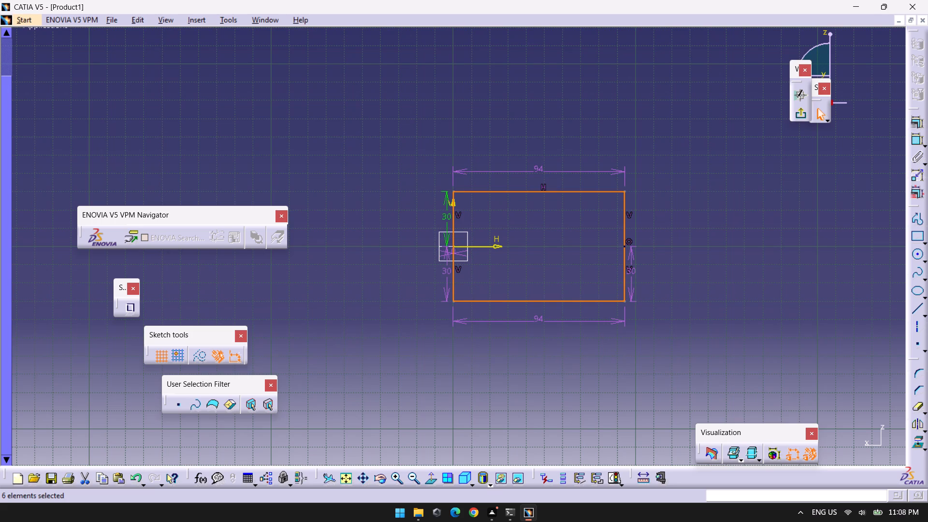
pyautogui.press('Escape')
# Delete the 30 mm dimension on the lower vertical segment at the end away from the V axis.
pyautogui.click(633, 274)
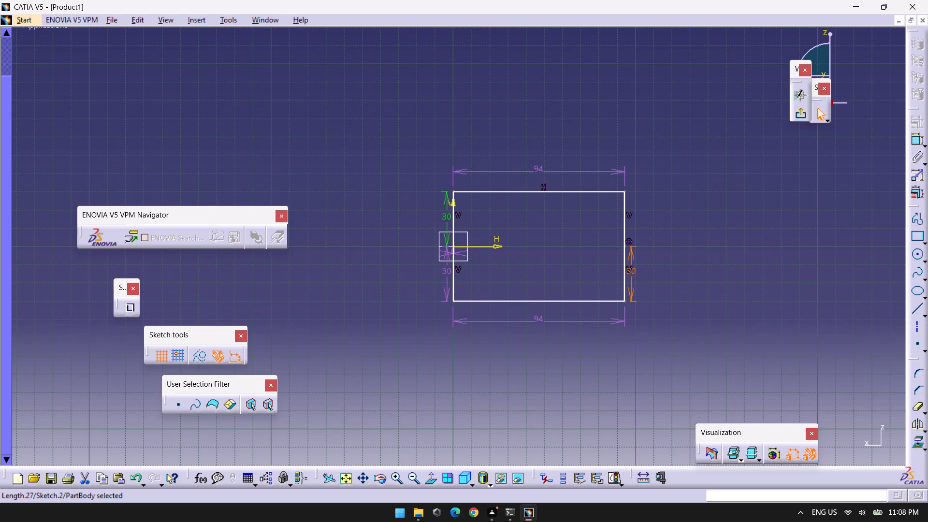
pyautogui.press('Delete')
pyautogui.click(720, 217)
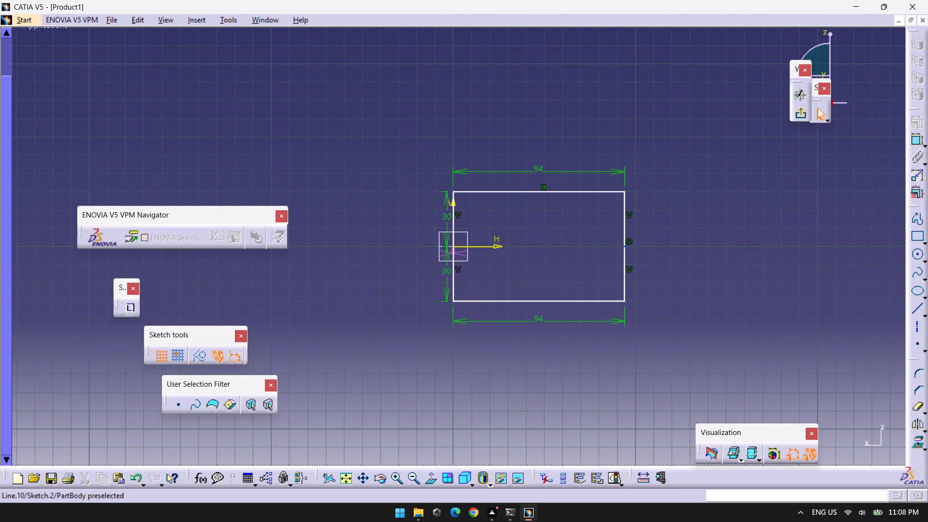
# Draw a 30 mm radius circle centred where the far vertical segments meet on the H axis, passing through the lower corner.
pyautogui.click(624, 245)
pyautogui.click(916, 253)
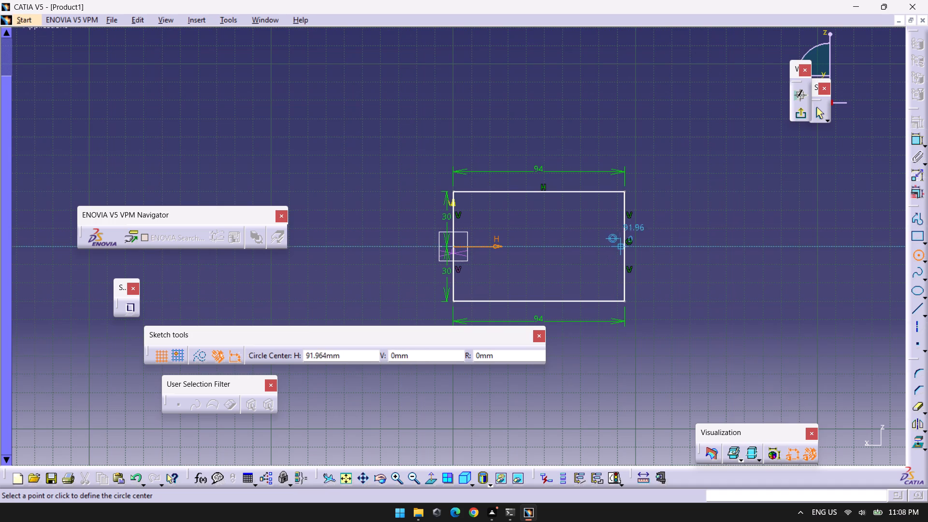
pyautogui.click(624, 247)
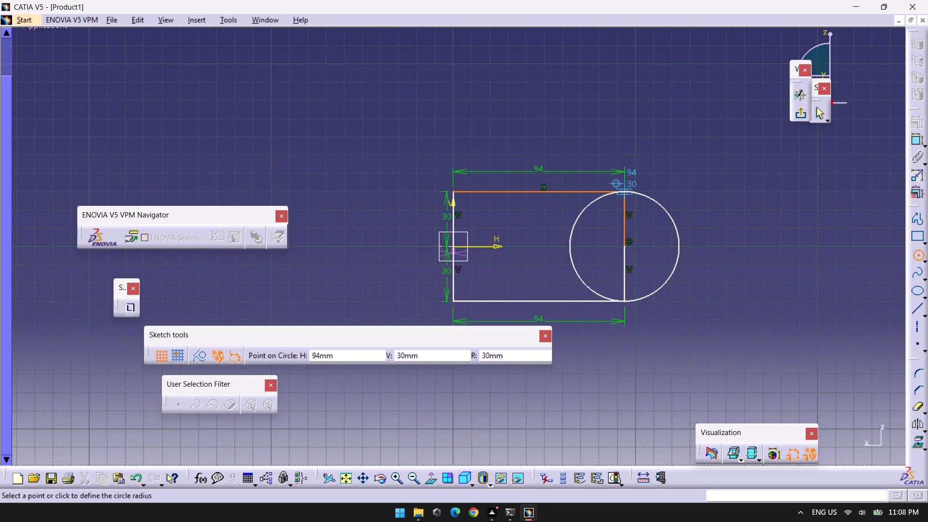
pyautogui.click(626, 299)
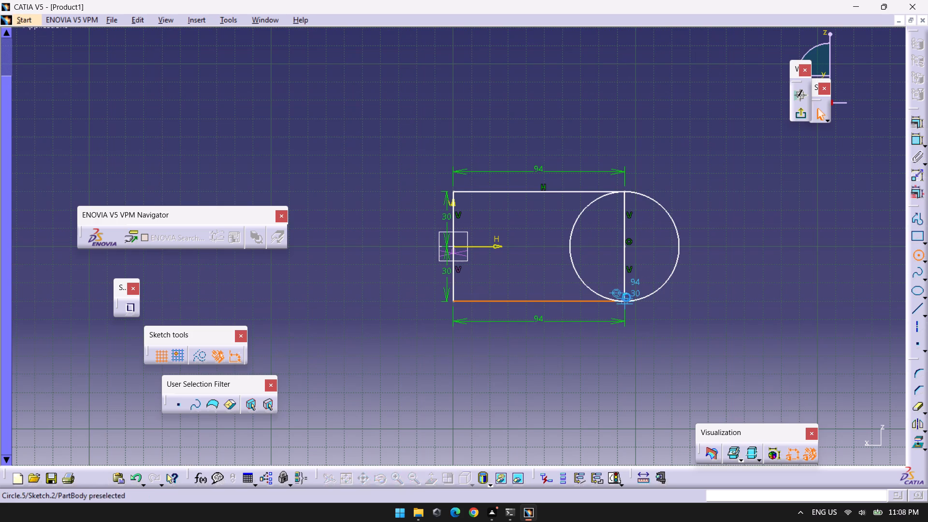
pyautogui.click(763, 241)
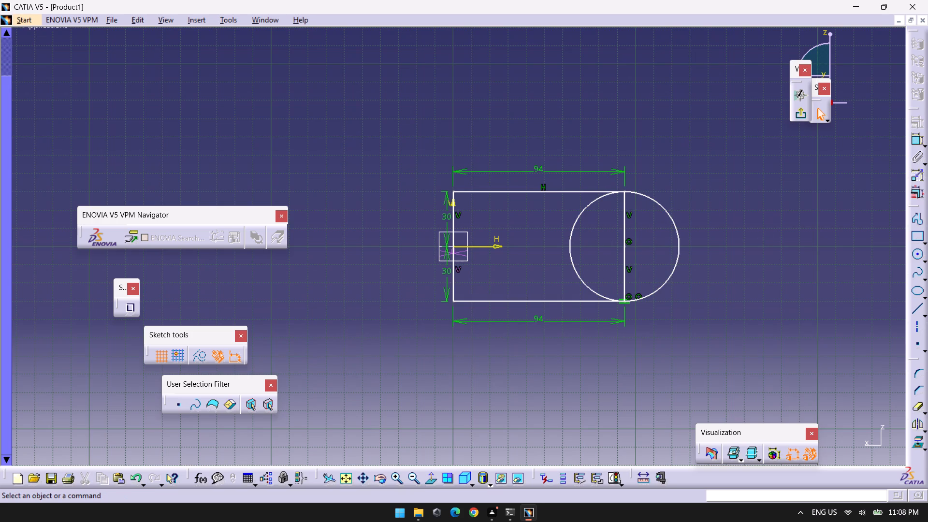
# Delete the two vertical segments that cross the inside of the circle.
pyautogui.click(626, 218)
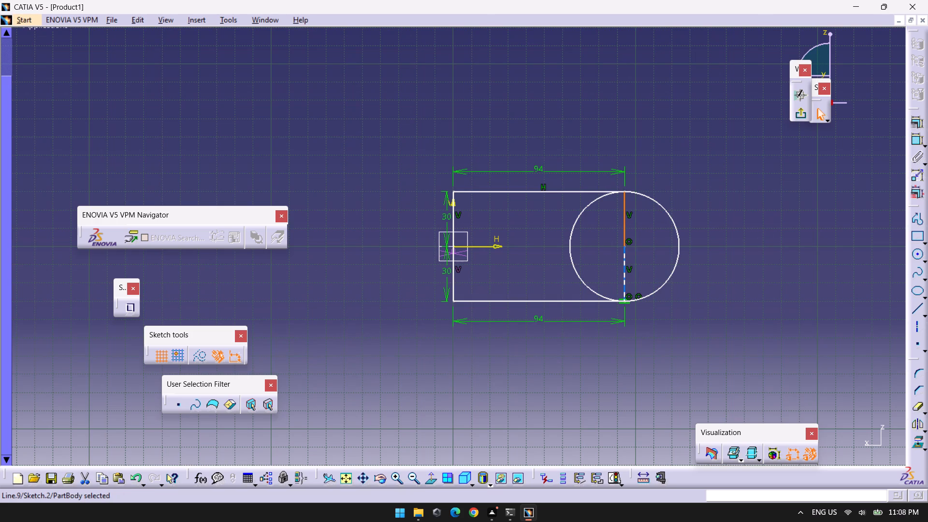
pyautogui.keyDown('ctrl'); pyautogui.click(626, 277); pyautogui.keyUp('ctrl')
pyautogui.press('Delete')
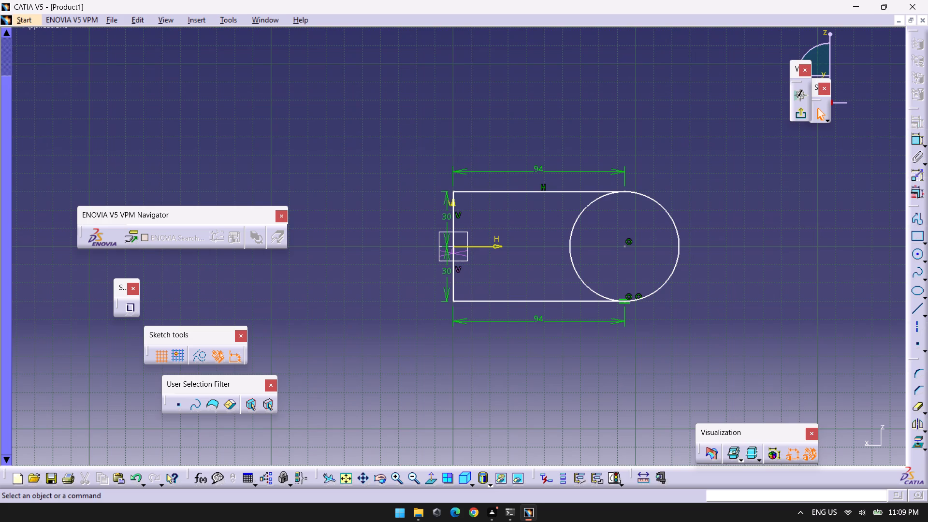
# Delete both 30 mm vertical segments lying on the V axis.
pyautogui.click(453, 218)
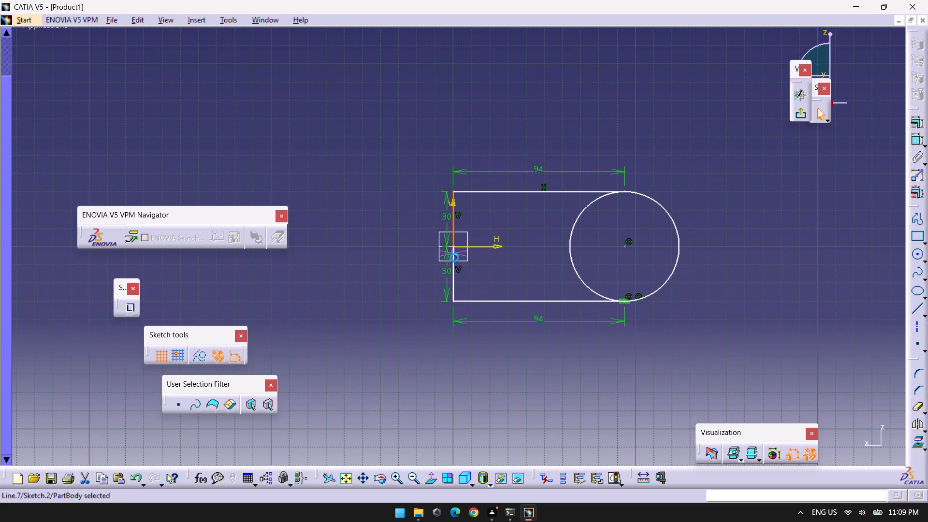
pyautogui.click(452, 275)
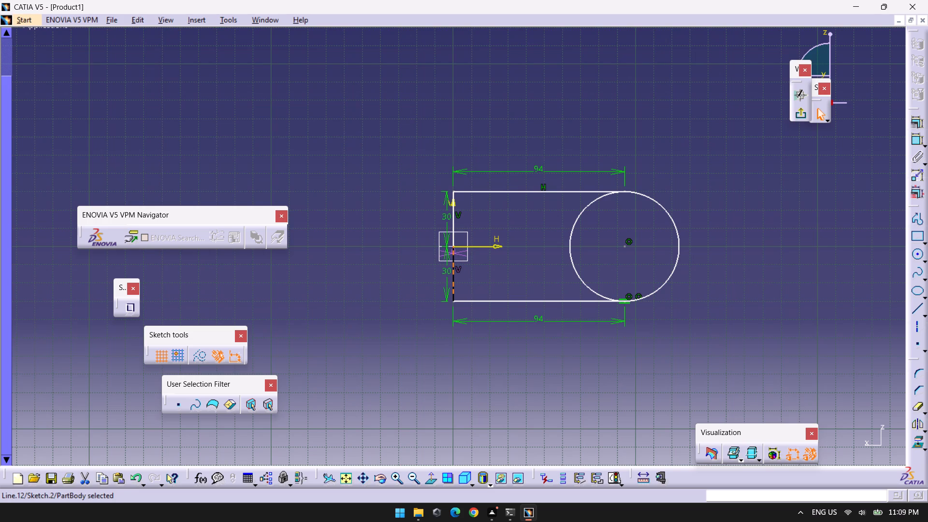
pyautogui.press('Delete')
pyautogui.click(449, 217)
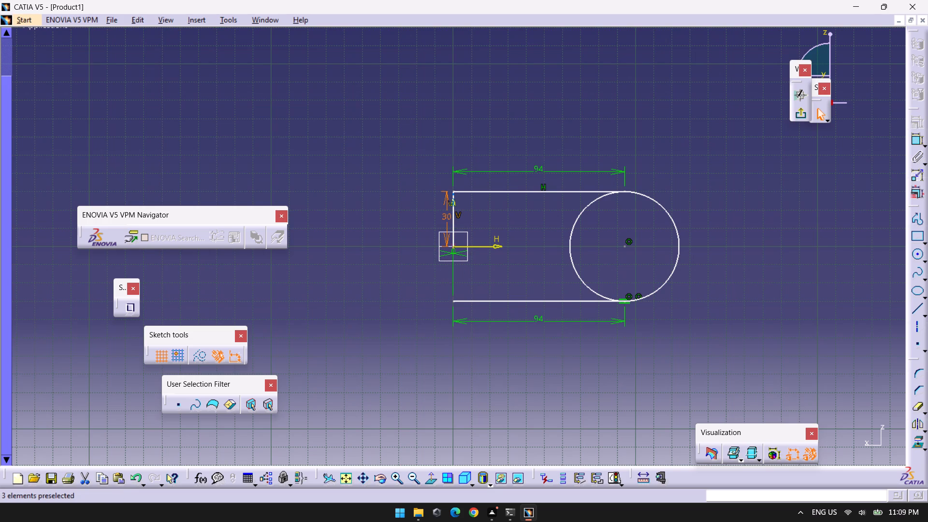
pyautogui.click(452, 227)
pyautogui.press('Delete')
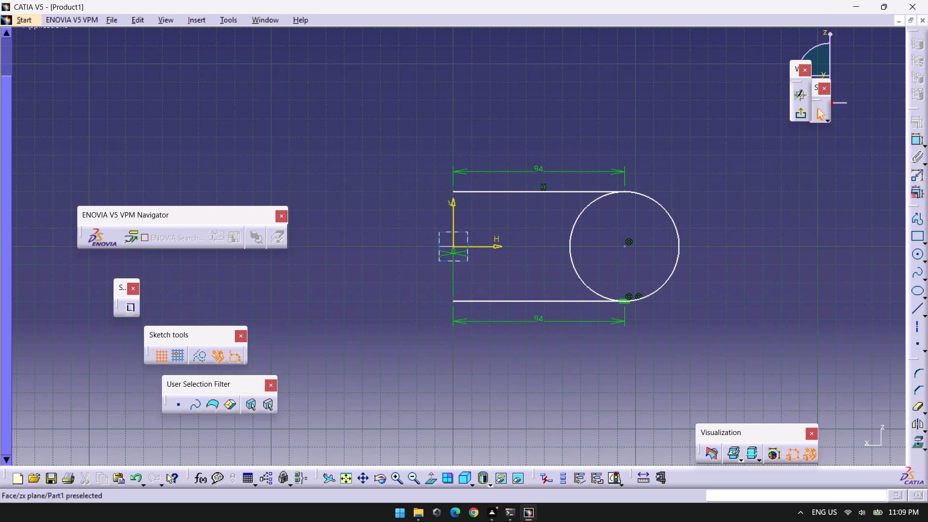
# Draw a single vertical line along the V axis joining the open ends of the lower and upper 94 mm lines.
pyautogui.click(920, 307)
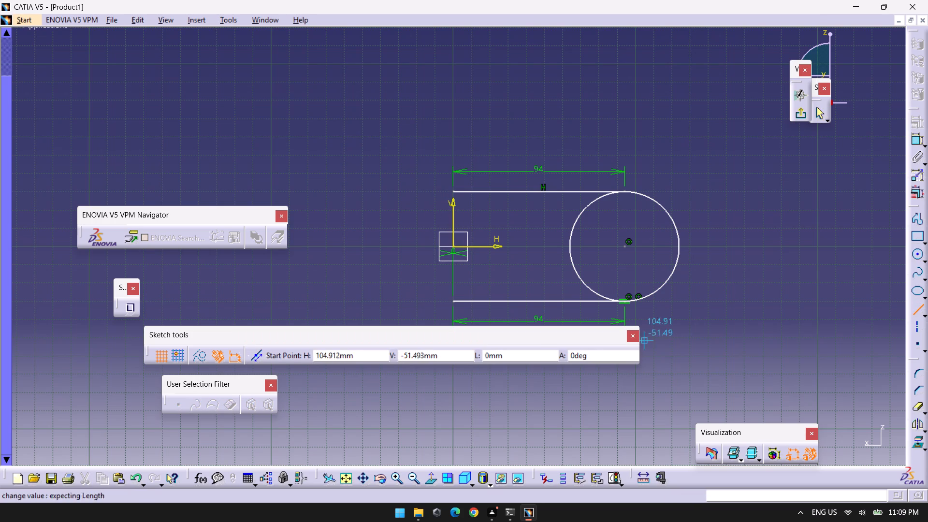
pyautogui.click(455, 304)
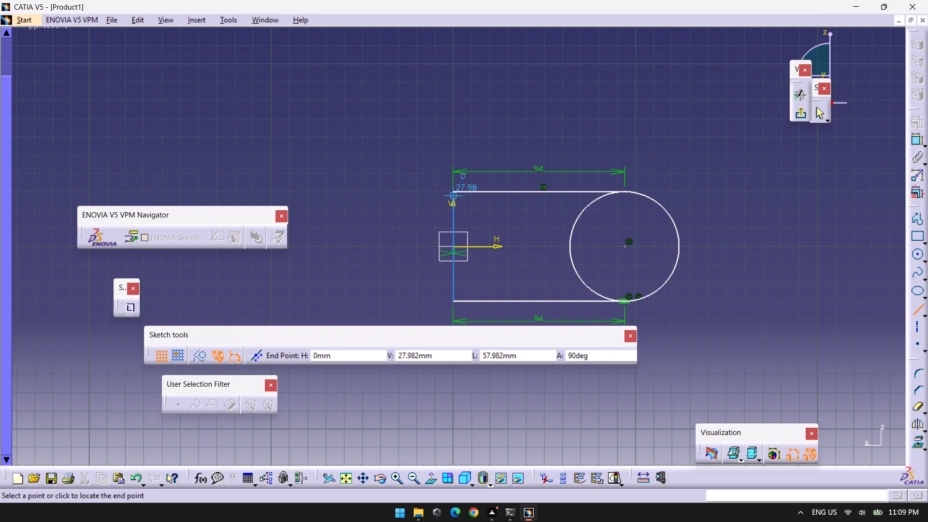
pyautogui.click(451, 192)
pyautogui.press('Escape')
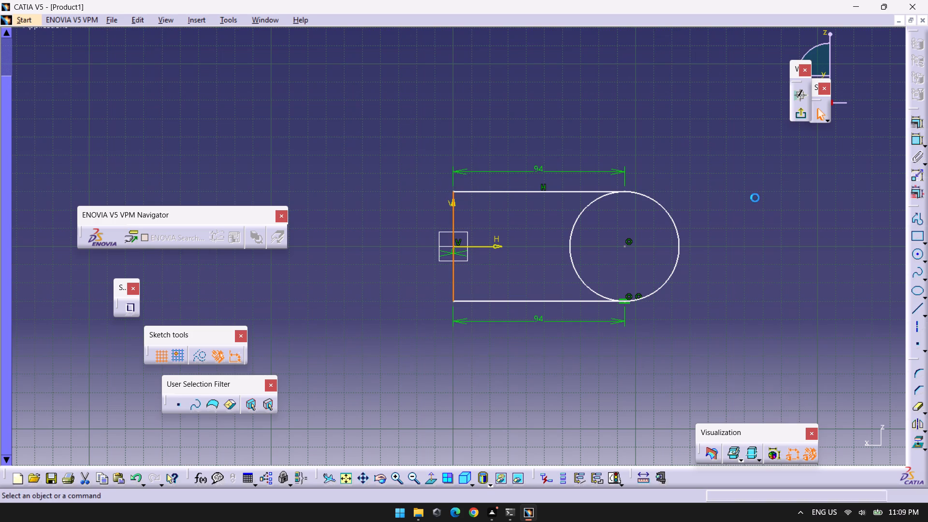
# Draw a circle of radius 5 mm concentric with the large circle.
pyautogui.click(919, 252)
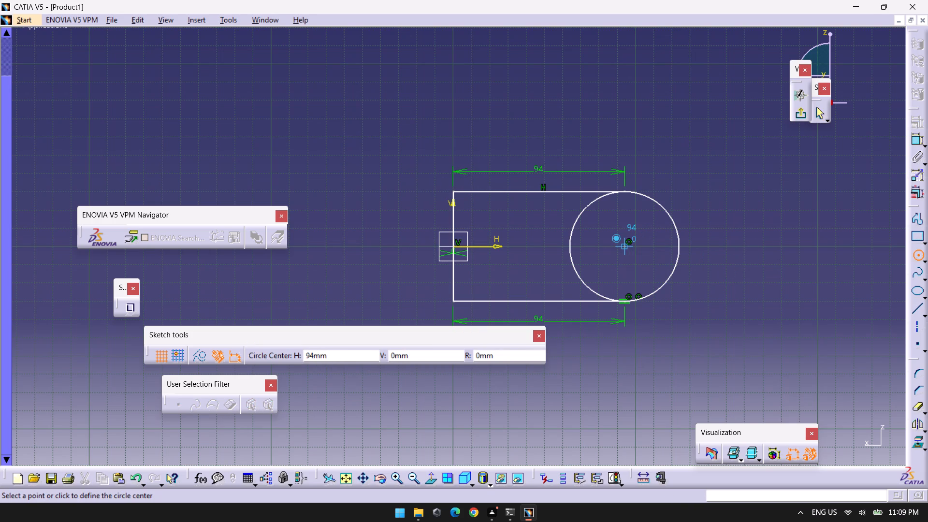
pyautogui.click(622, 246)
pyautogui.press('Tab')
pyautogui.press('Tab')
pyautogui.press('Tab')
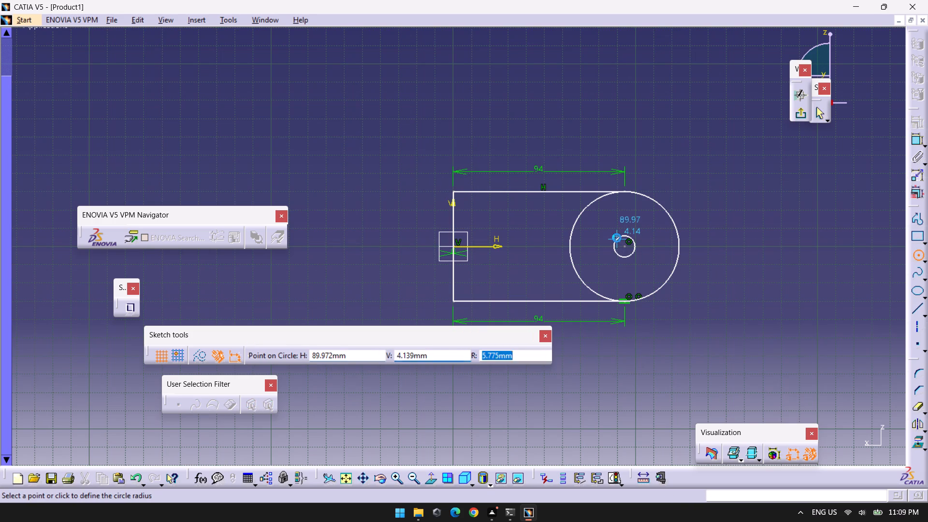
pyautogui.press('5')
pyautogui.press('Return')
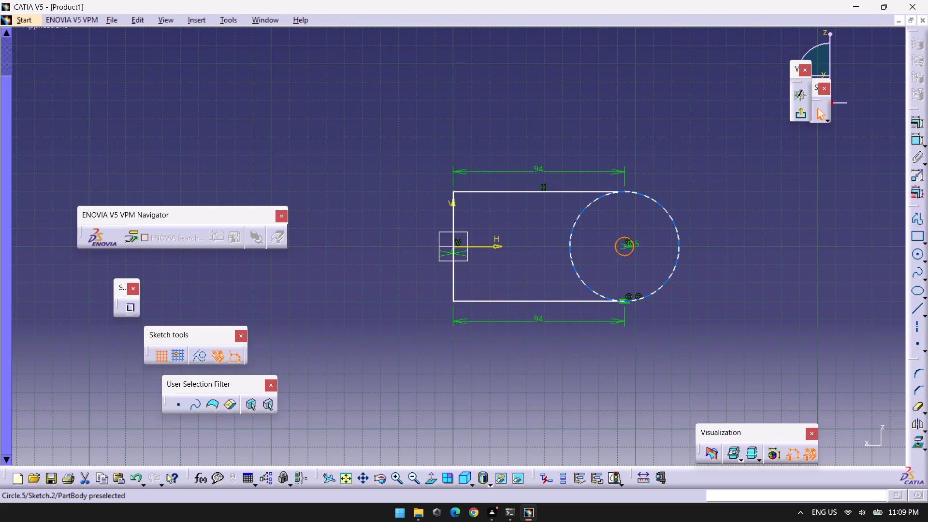
# Draw an 80 mm horizontal reference line from the sketch origin along the H axis.
pyautogui.click(914, 306)
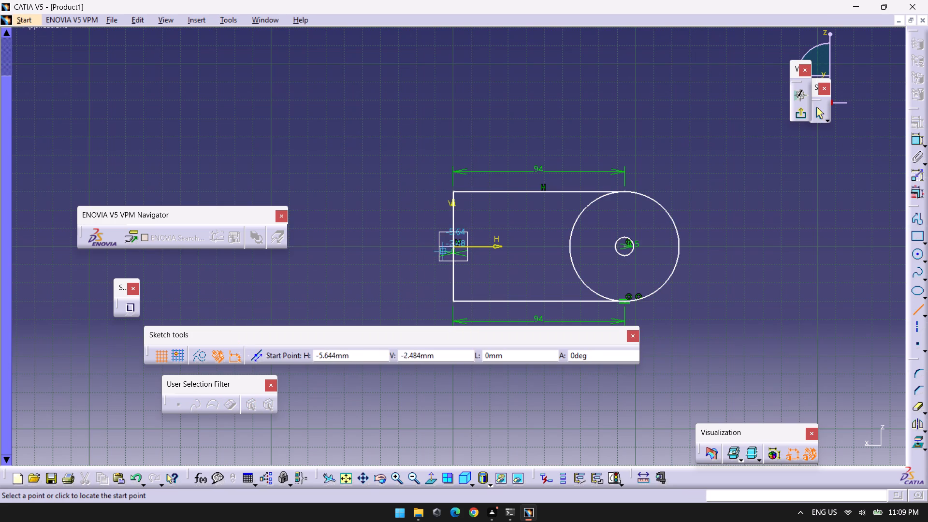
pyautogui.click(453, 248)
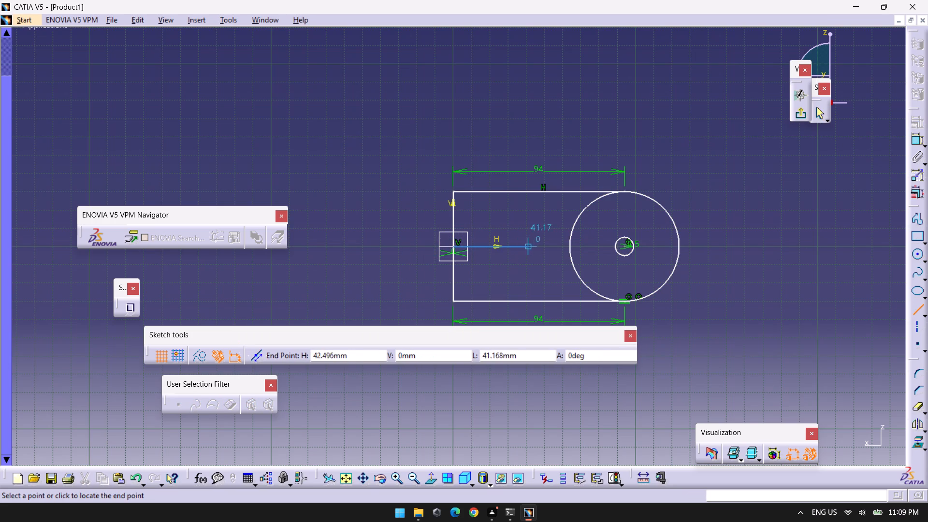
pyautogui.press('Tab')
pyautogui.press('Tab')
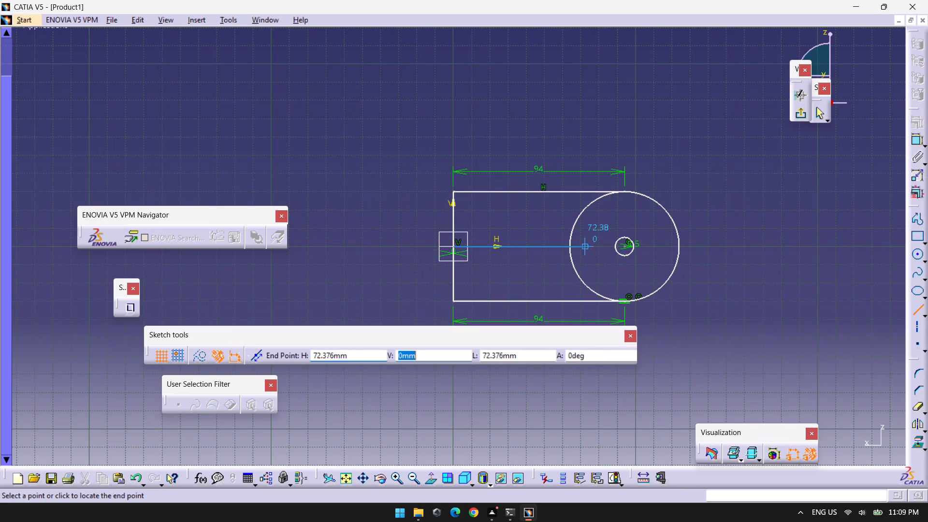
pyautogui.press('Tab')
pyautogui.write('80')
pyautogui.press('Return')
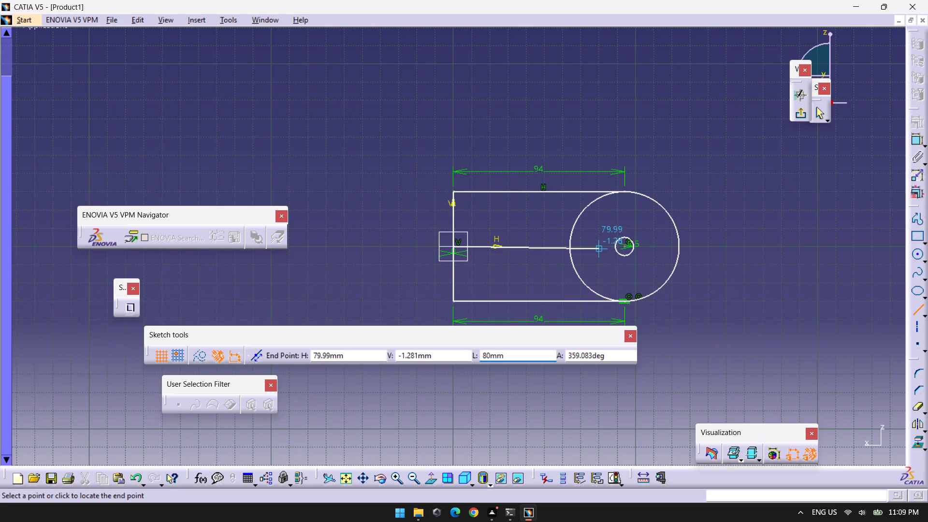
pyautogui.click(591, 247)
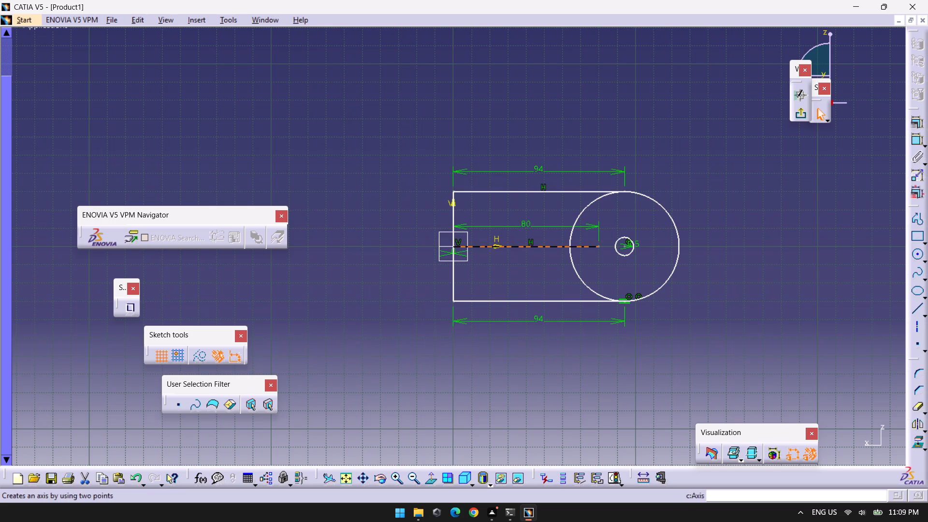
# Draw a second circle of radius 5 mm centred on the far end of the 80 mm line.
pyautogui.click(913, 255)
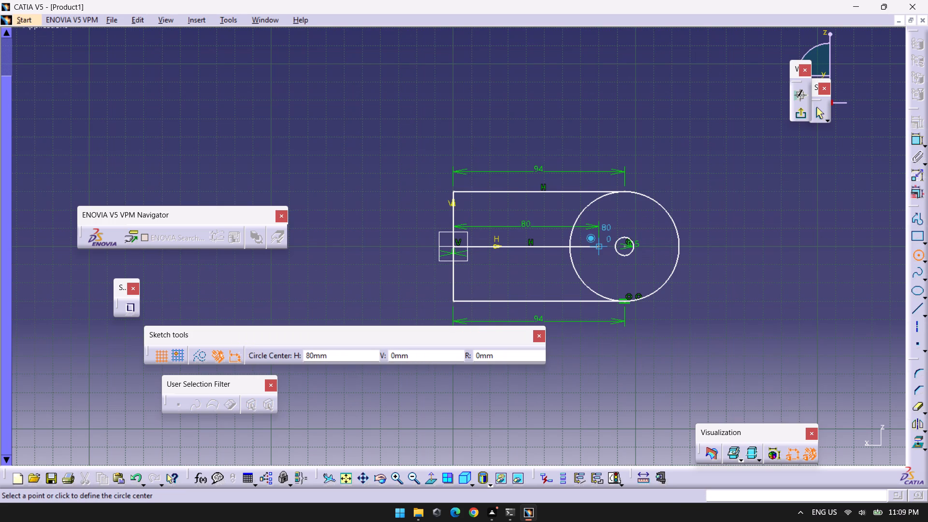
pyautogui.click(601, 247)
pyautogui.press('Tab')
pyautogui.press('Tab')
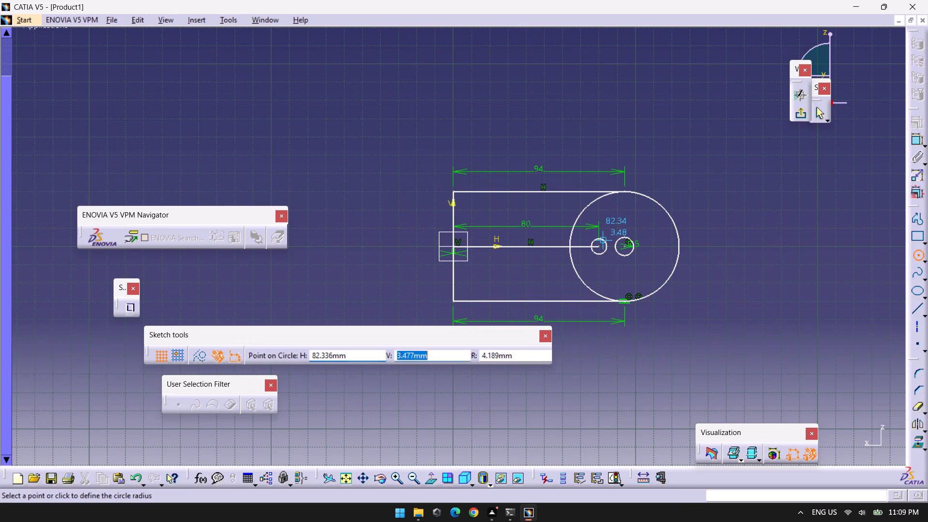
pyautogui.press('Tab')
pyautogui.press('5')
pyautogui.press('Return')
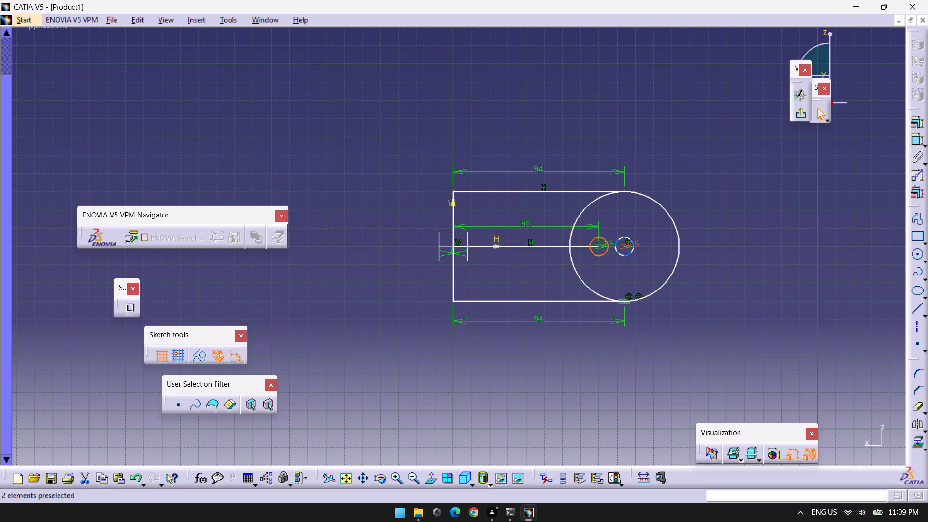
pyautogui.click(819, 206)
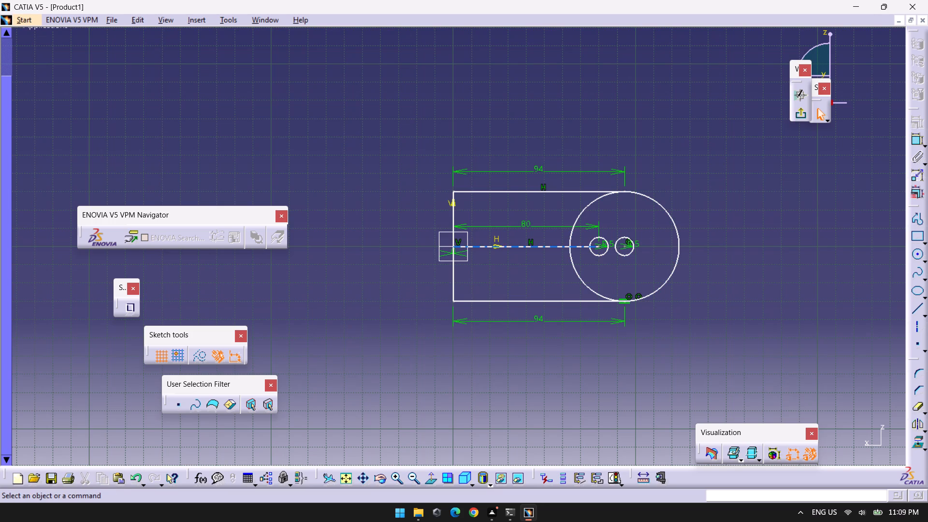
# Delete the 80 mm reference line on the H axis.
pyautogui.click(550, 247)
pyautogui.press('Delete')
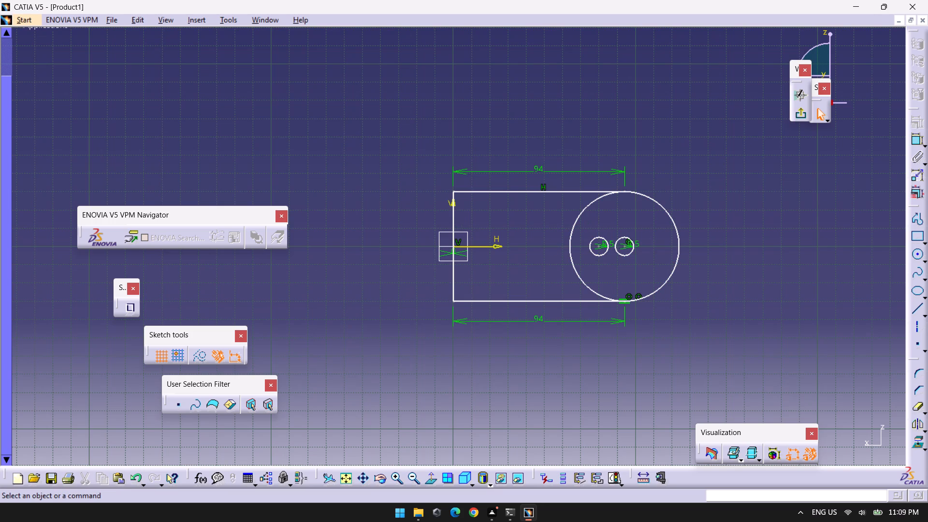
# Quick Trim the inner half of the large circle to leave a rounded bracket end, and exit the sketch.
pyautogui.click(915, 409)
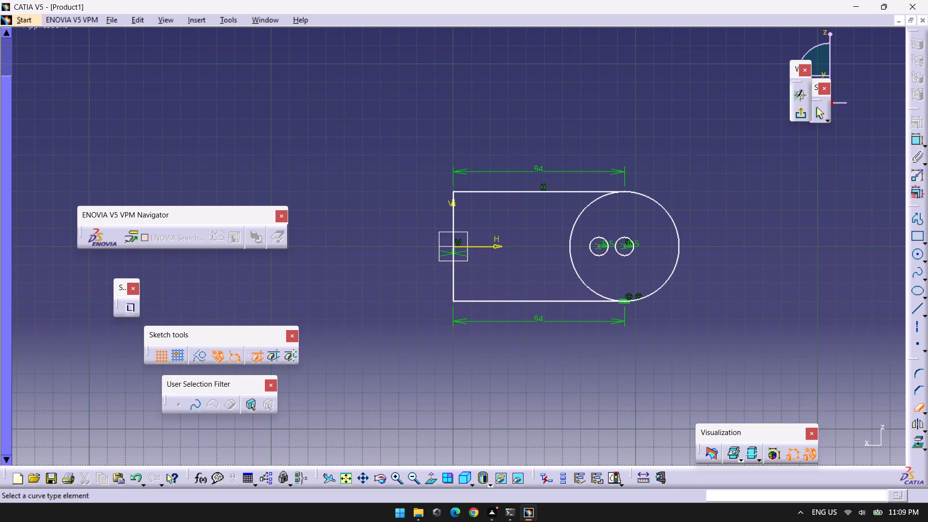
pyautogui.click(571, 244)
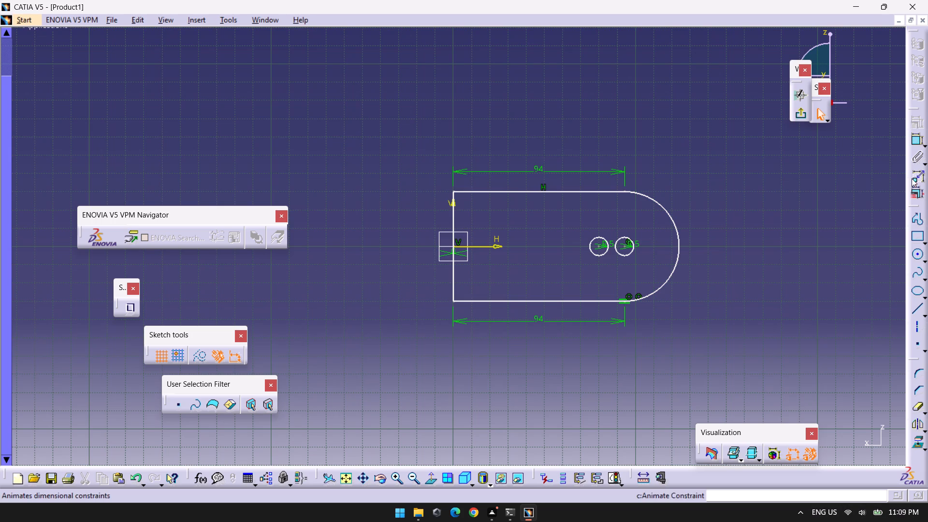
pyautogui.click(800, 109)
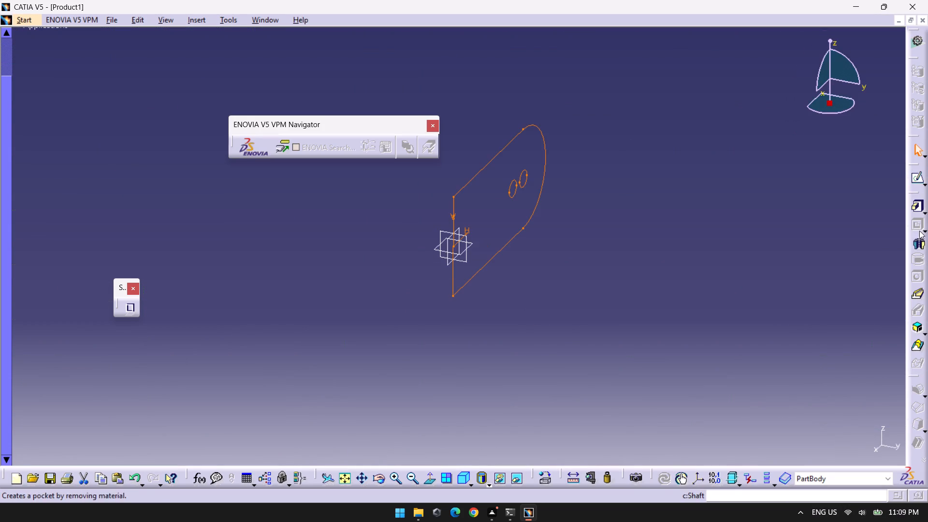
# Pad the round-ended bracket profile to a length of 10 mm.
pyautogui.click(913, 200)
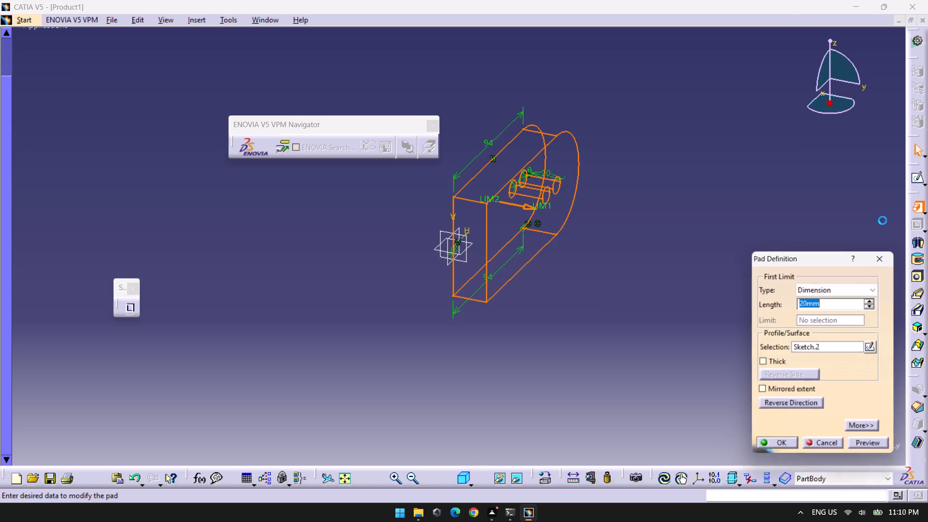
pyautogui.write('10')
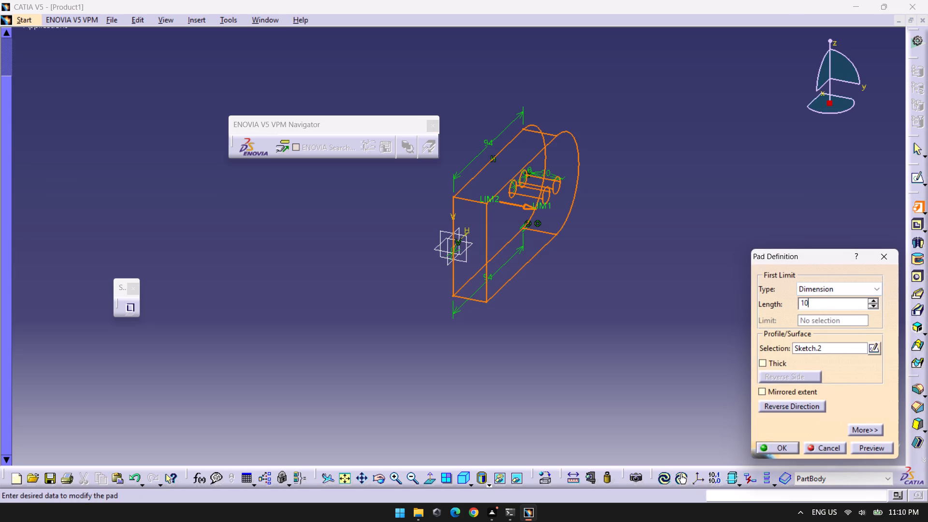
pyautogui.press('Return')
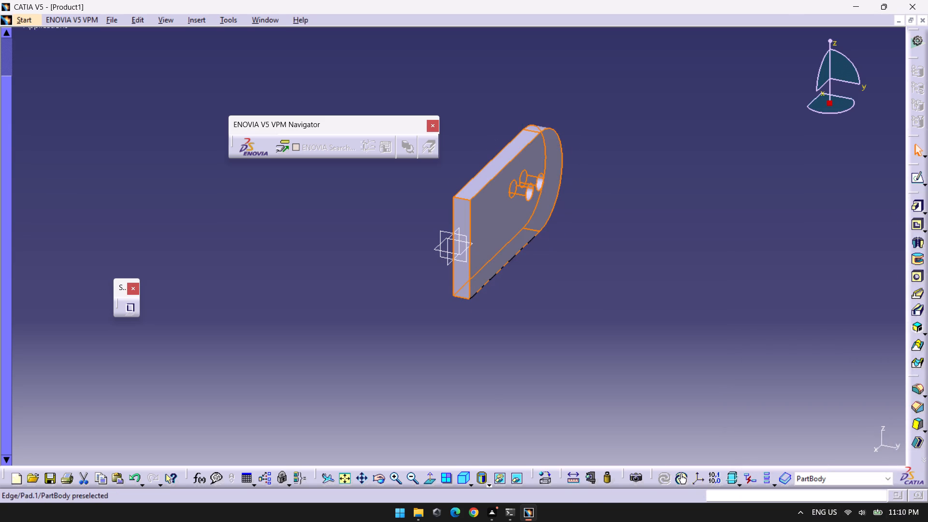
pyautogui.click(692, 299)
# Open a sketch on the plate's large outer face and draw a 30 mm vertical profile line up from the origin.
pyautogui.click(478, 244)
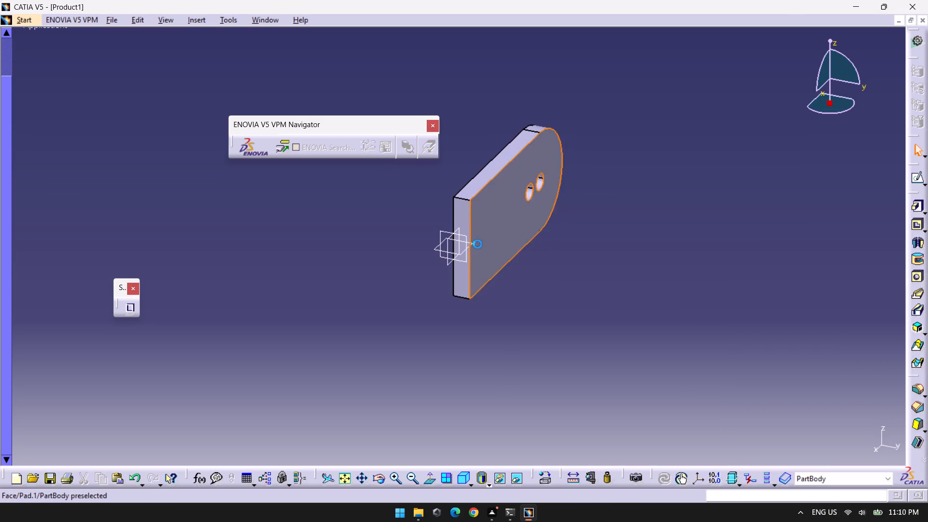
pyautogui.click(918, 174)
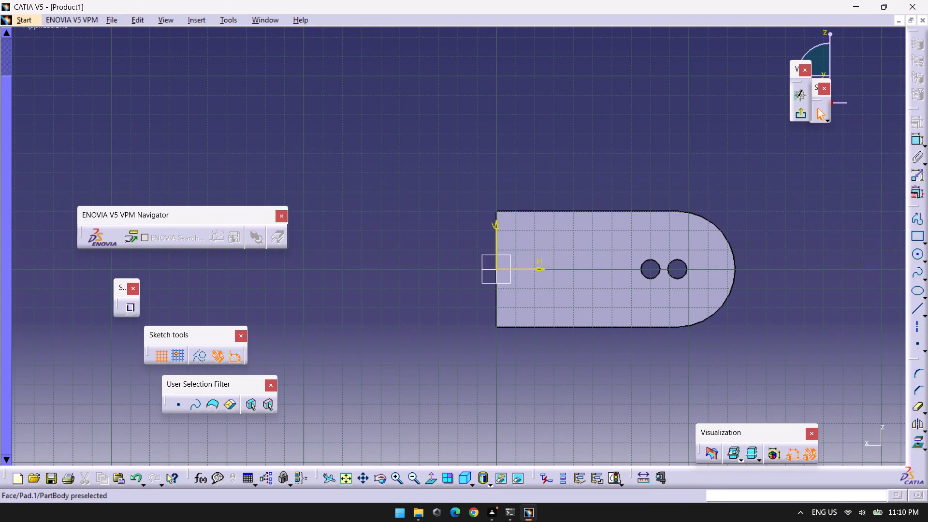
pyautogui.click(914, 224)
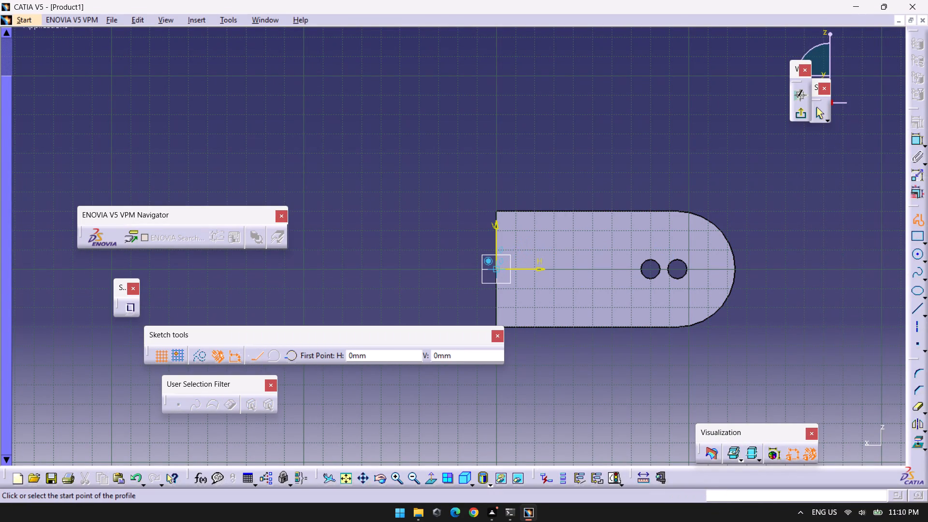
pyautogui.click(496, 267)
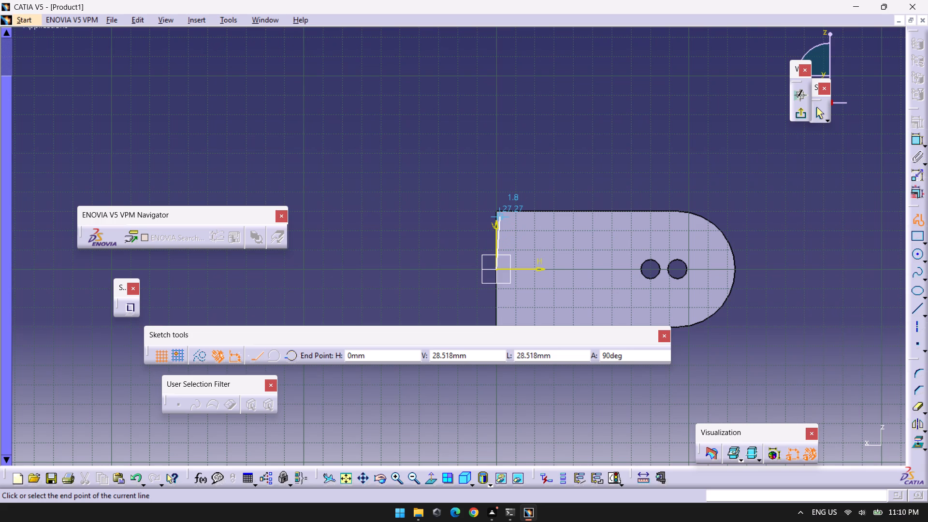
pyautogui.press('Tab')
pyautogui.press('Tab')
pyautogui.press('Tab')
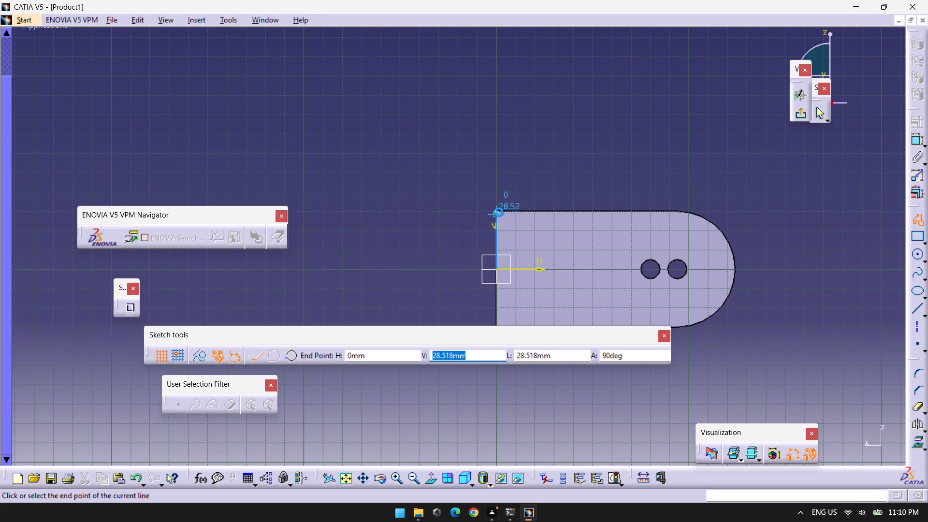
pyautogui.write('30')
pyautogui.press('Return')
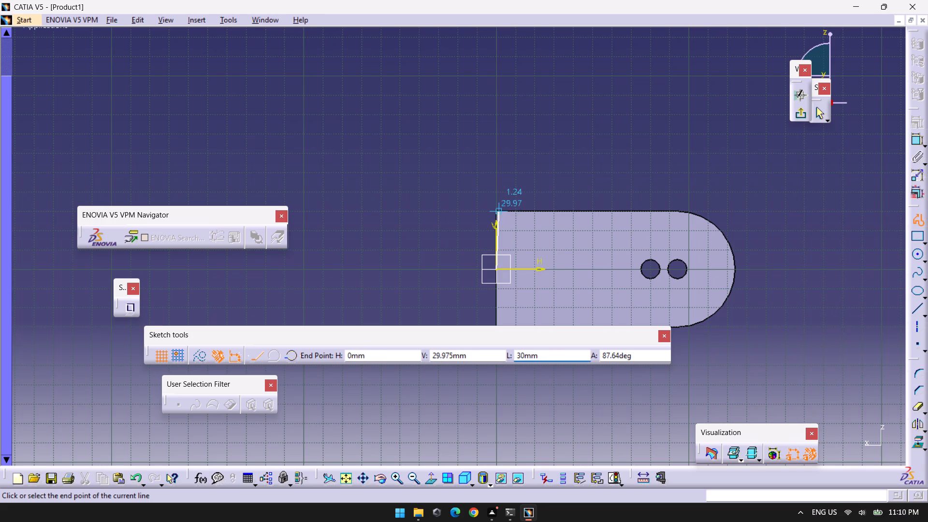
pyautogui.click(495, 212)
# Continue the profile with a 15 mm horizontal line along the plate's upper edge.
pyautogui.press('Tab')
pyautogui.press('Tab')
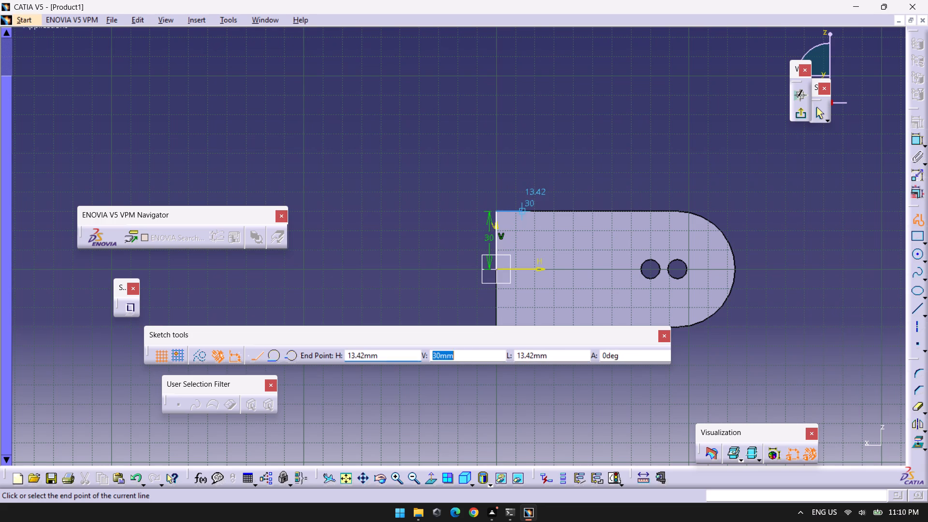
pyautogui.press('Tab')
pyautogui.write('15')
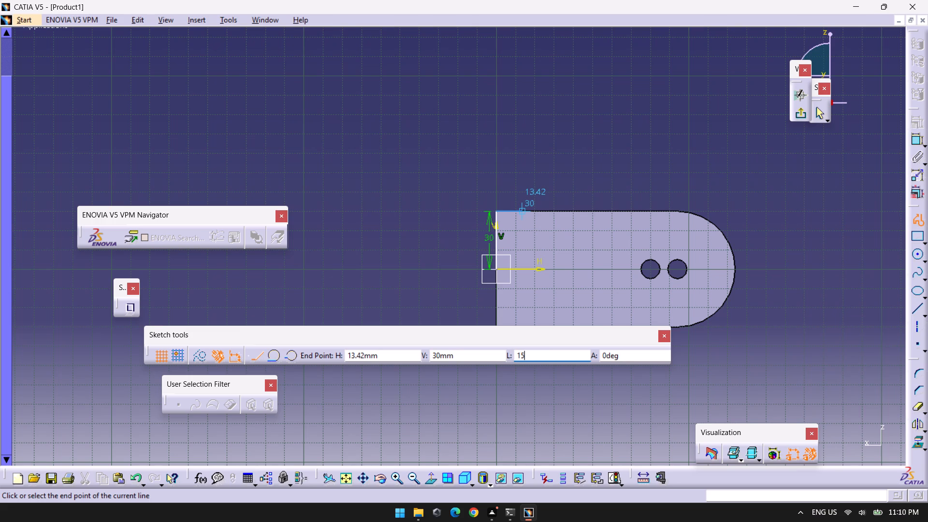
pyautogui.press('Return')
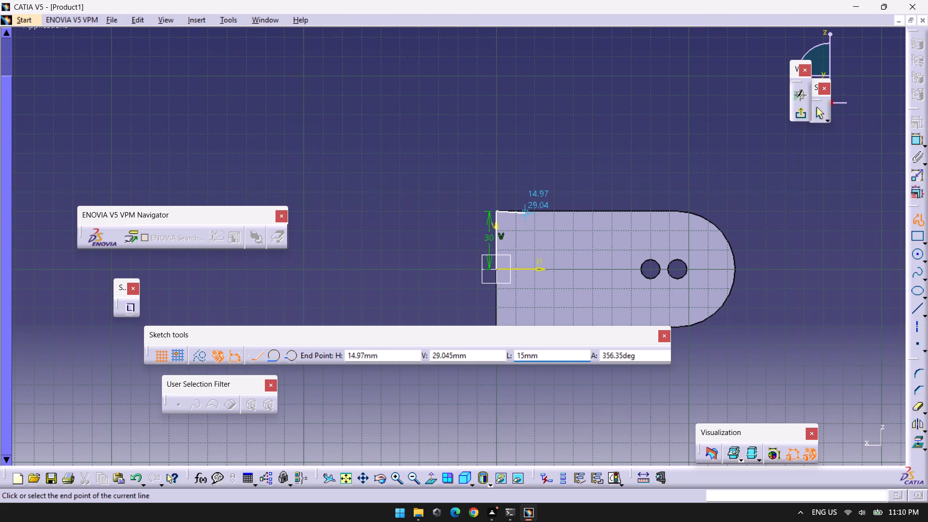
pyautogui.click(526, 210)
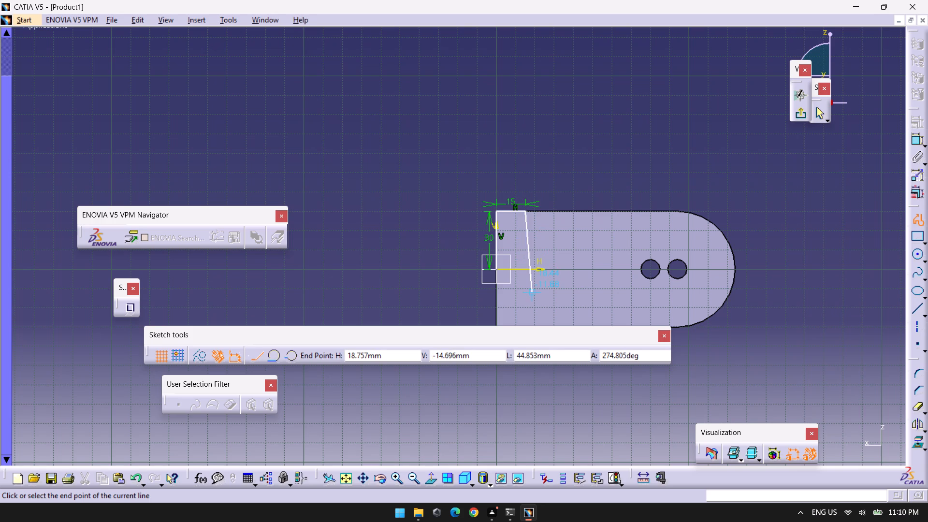
# Continue the profile with a 60 mm vertical line down to the plate's lower edge.
pyautogui.moveTo(530, 297); pyautogui.dragTo(527, 259, button='middle')
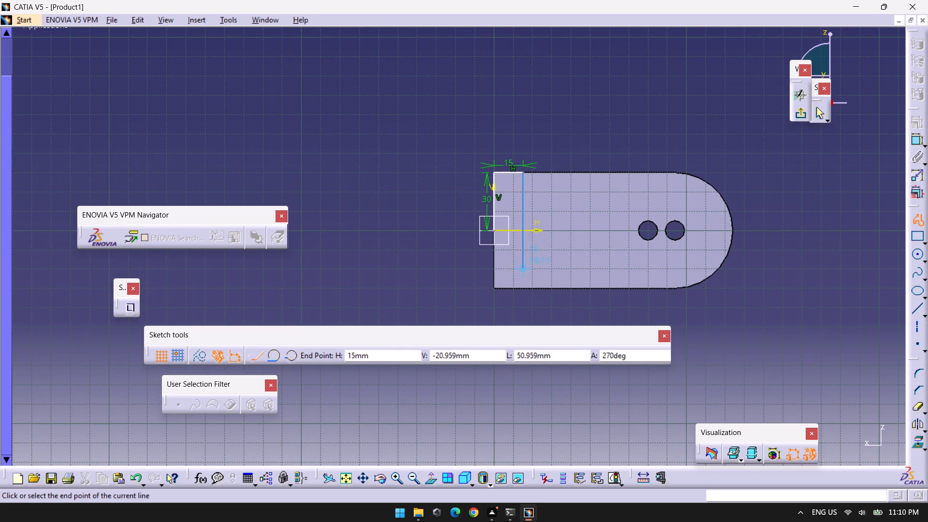
pyautogui.press('Tab')
pyautogui.press('Tab')
pyautogui.press('Tab')
pyautogui.write('60')
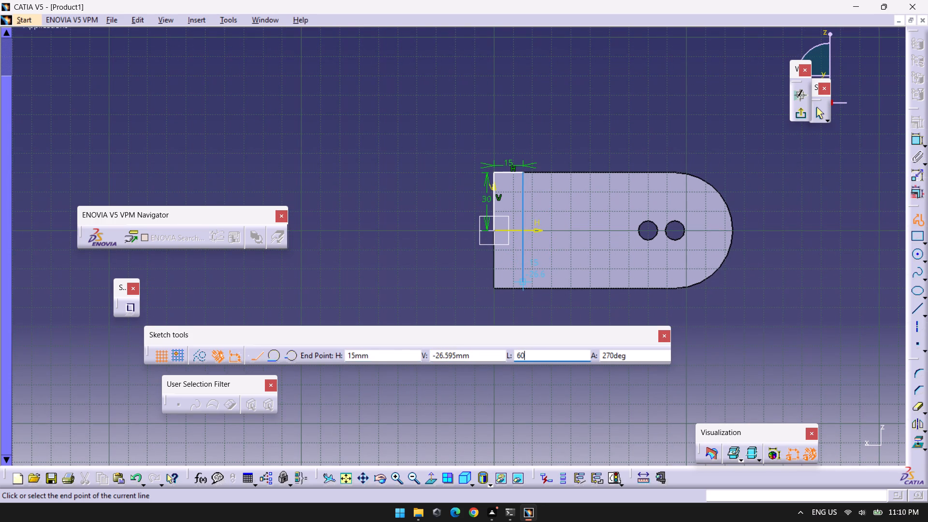
pyautogui.press('Return')
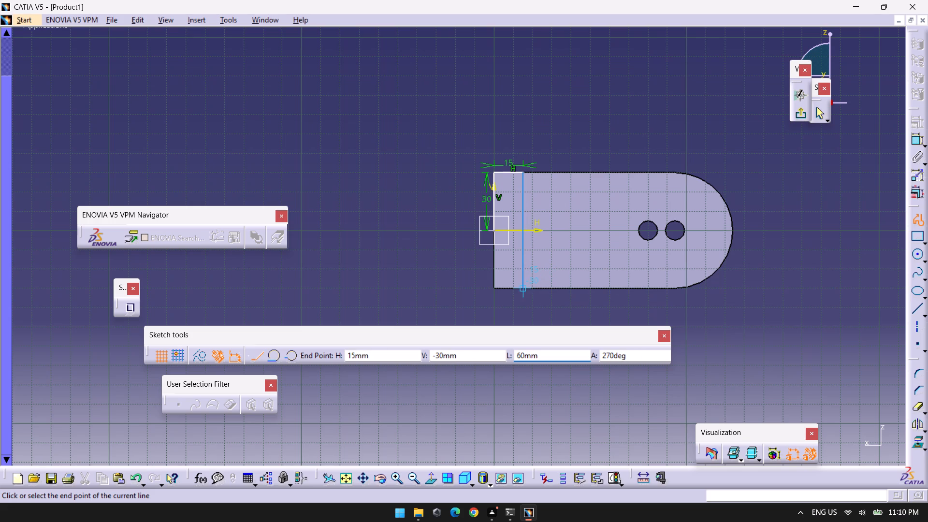
pyautogui.click(522, 286)
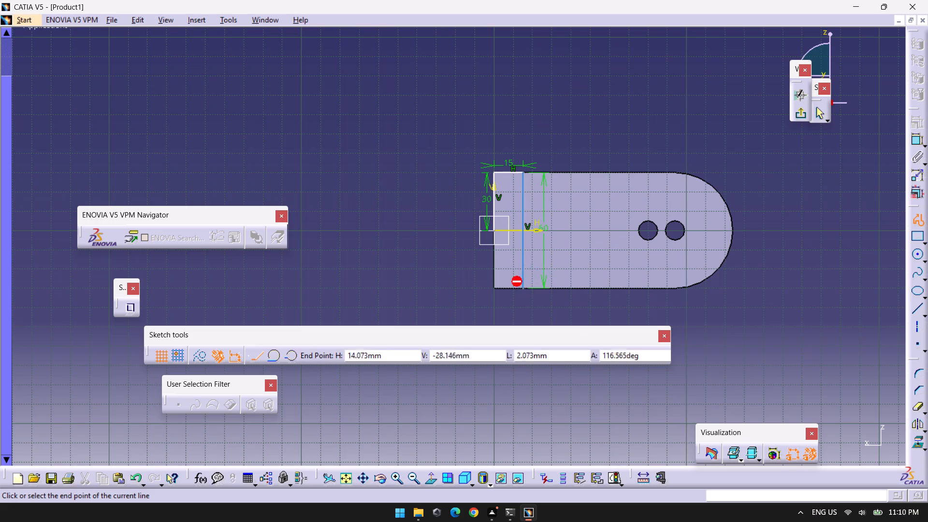
# Draw a 15 mm horizontal line back along the lower edge to the plate's square-end corner and end the profile.
pyautogui.press('Tab')
pyautogui.press('Tab')
pyautogui.press('Tab')
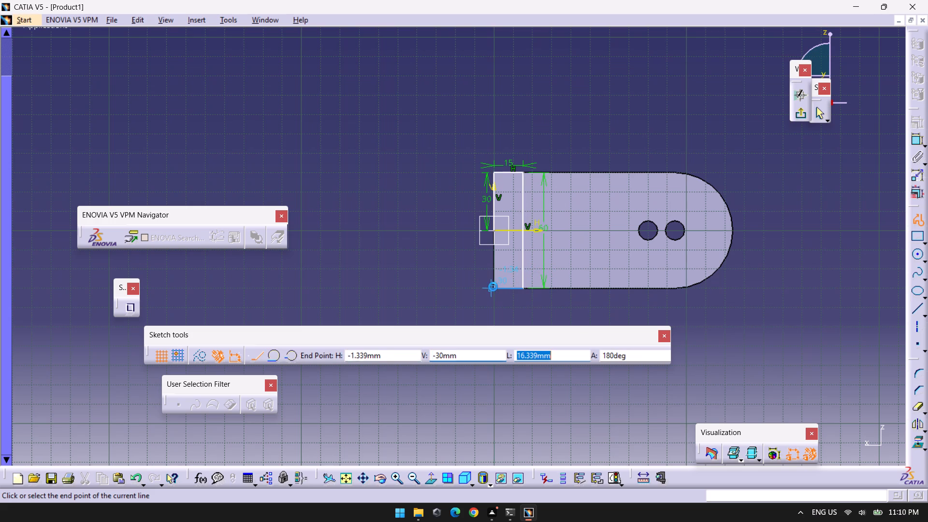
pyautogui.write('15')
pyautogui.press('Return')
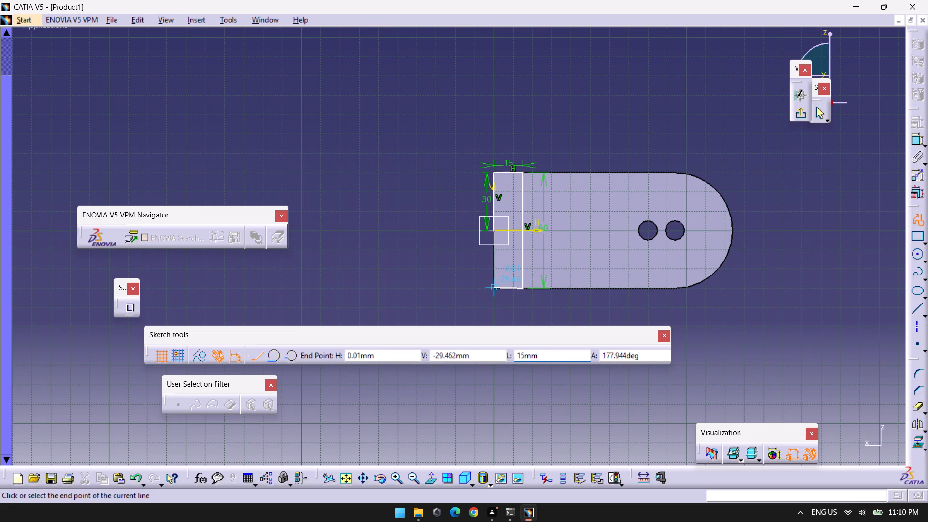
pyautogui.click(496, 292)
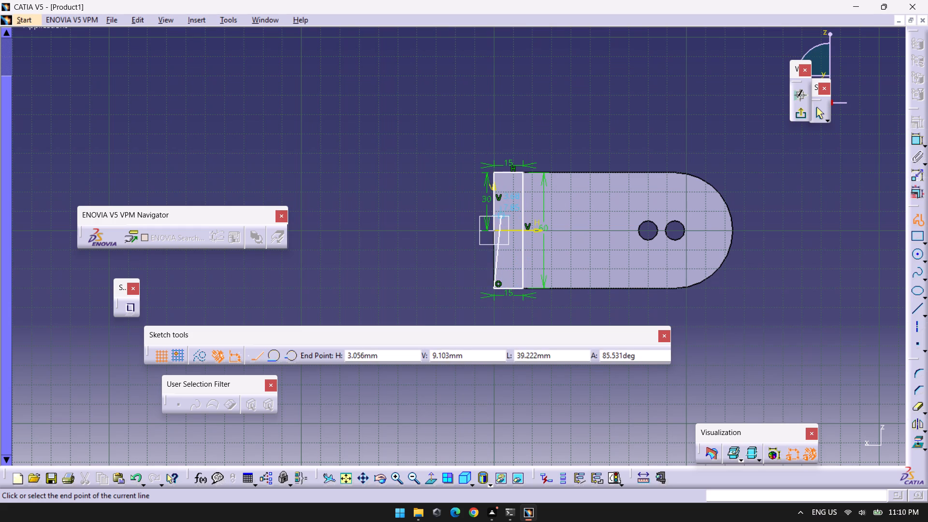
pyautogui.press('Escape')
pyautogui.press('Escape')
# Delete the 30 mm vertical line running up from the origin.
pyautogui.click(494, 210)
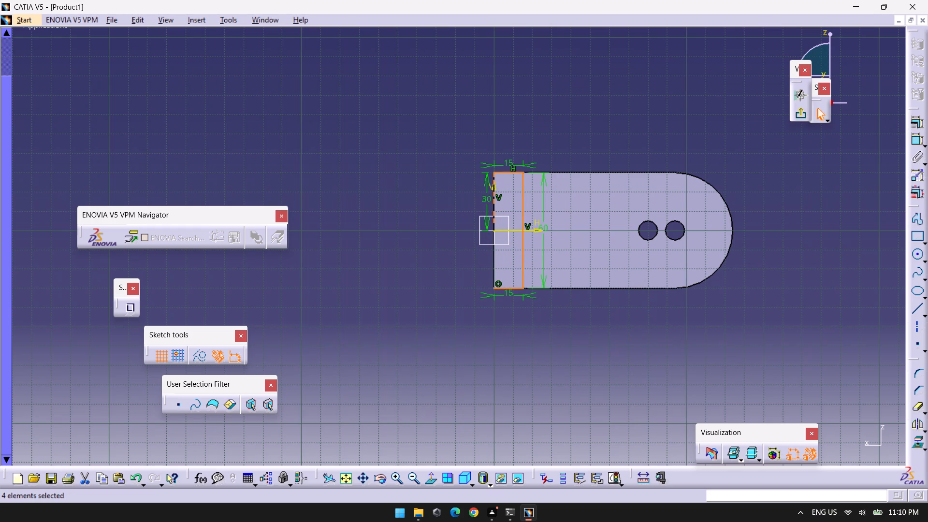
pyautogui.press('Escape')
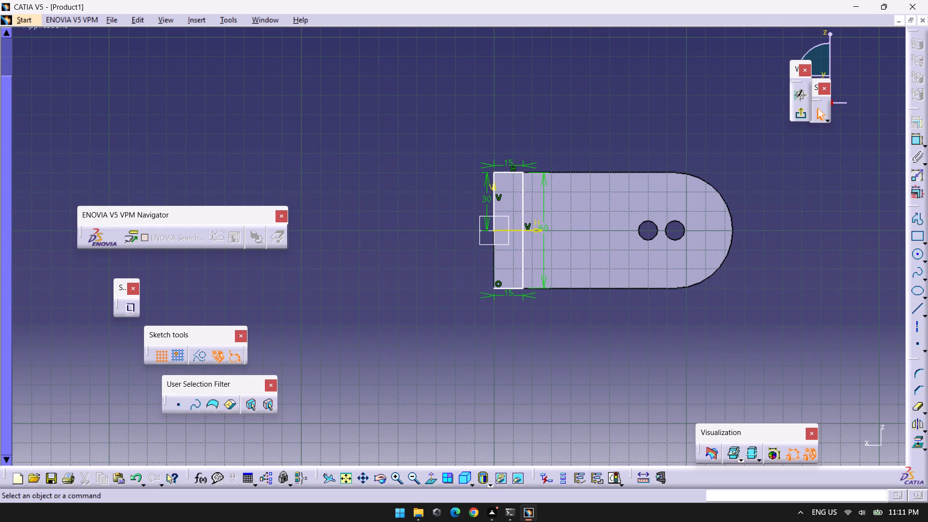
pyautogui.click(494, 210)
pyautogui.press('Delete')
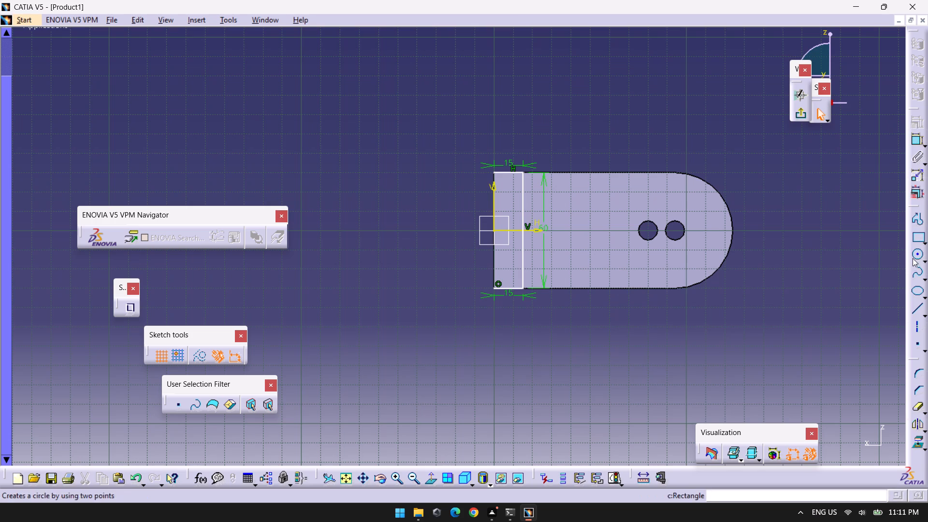
# Close the rectangle with a 60 mm vertical line along the plate's square end, and exit the sketch.
pyautogui.click(914, 221)
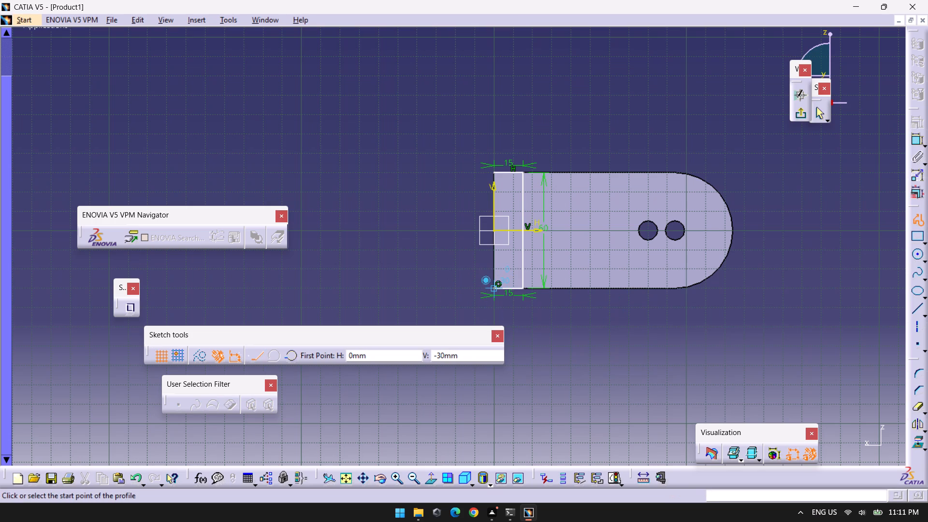
pyautogui.click(491, 290)
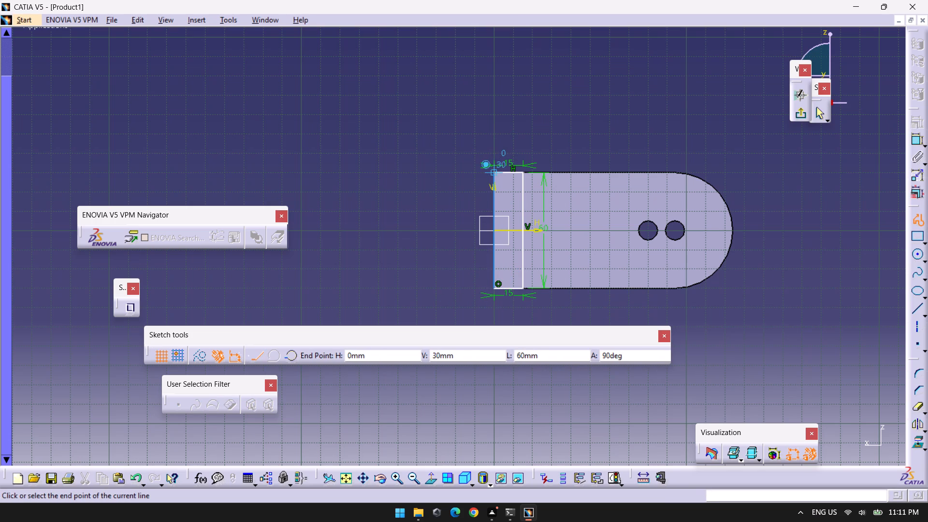
pyautogui.click(494, 174)
pyautogui.press('Escape')
pyautogui.press('Escape')
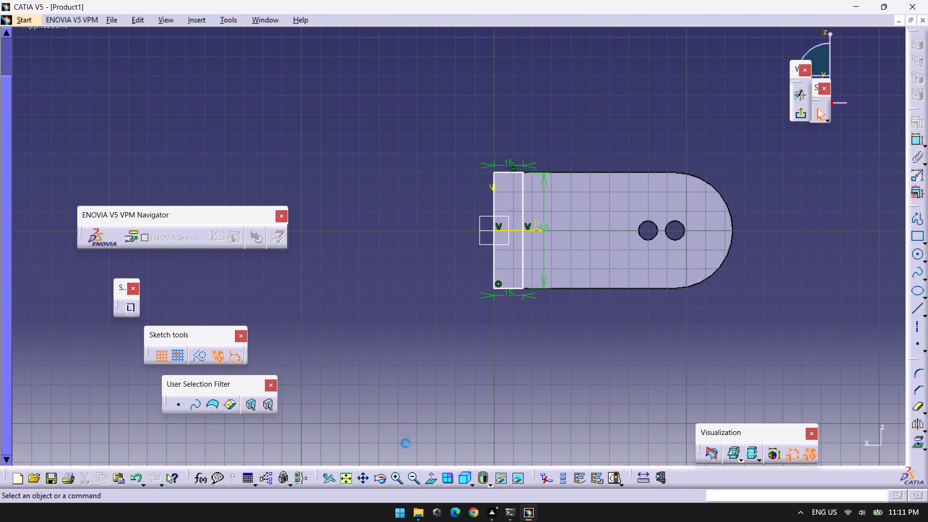
pyautogui.click(799, 111)
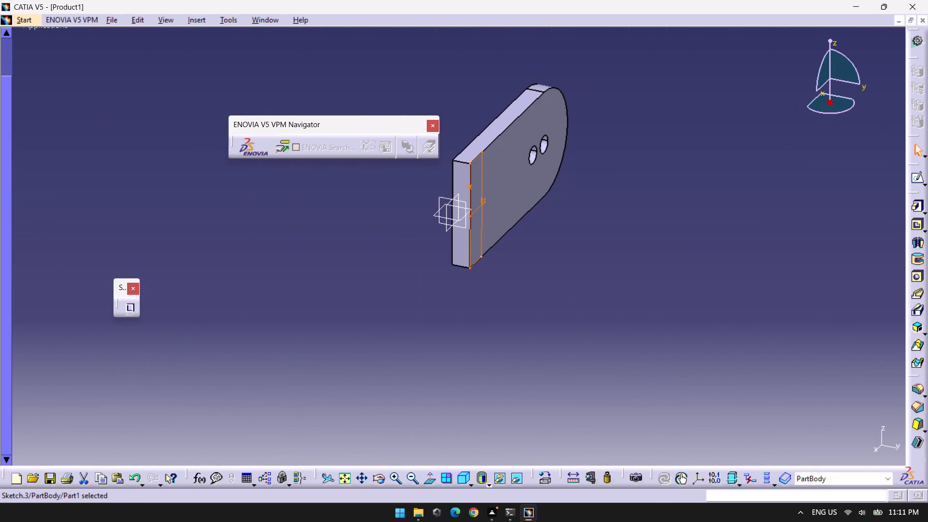
# Pad the 15 by 60 mm rectangle to a length of 32 mm.
pyautogui.click(915, 204)
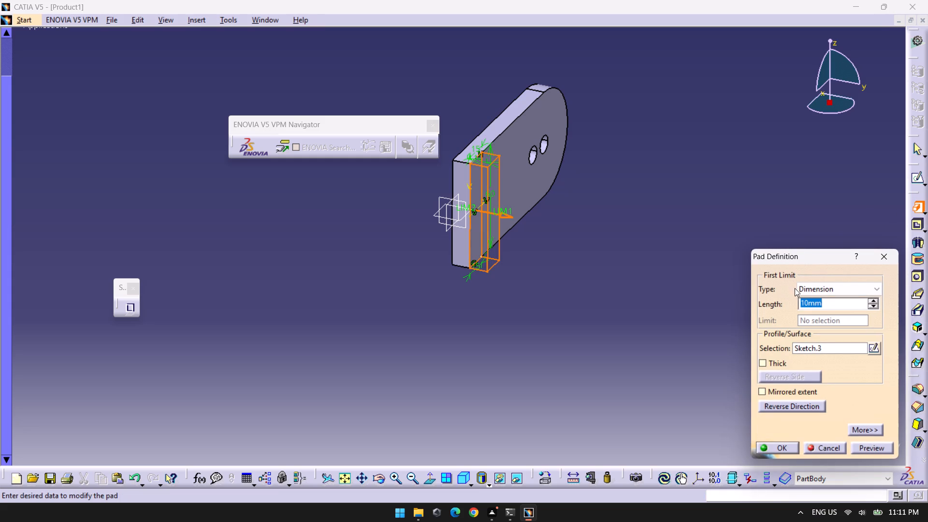
pyautogui.write('32')
pyautogui.press('Return')
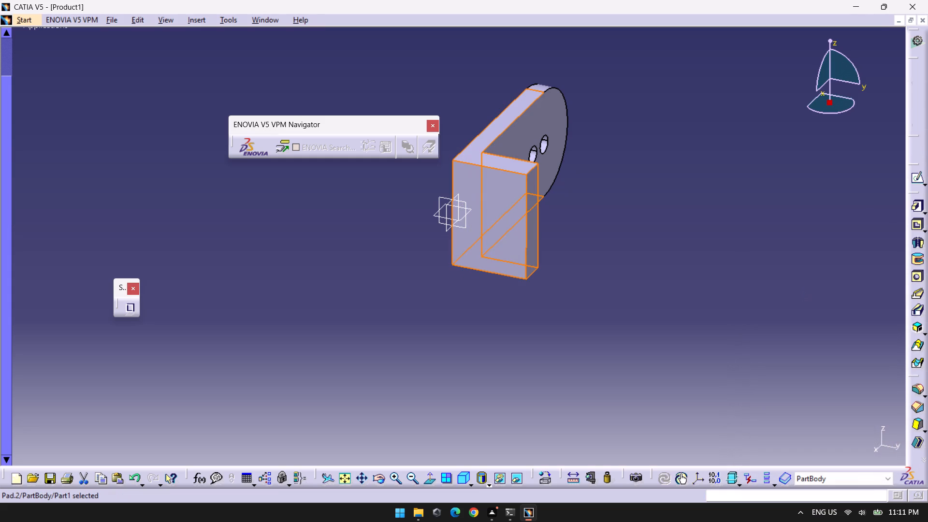
pyautogui.click(704, 282)
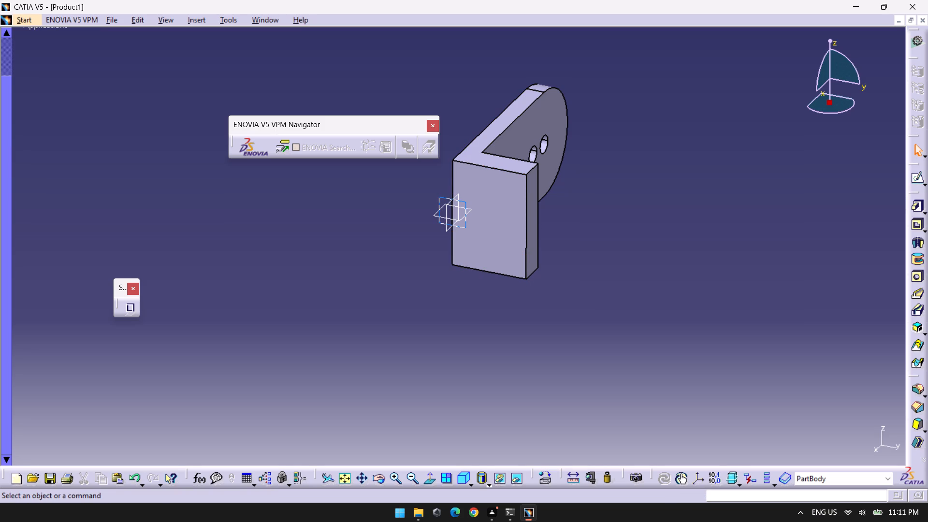
# Open a sketch on the connecting block's free end face and draw a 30 mm vertical profile line up from the origin.
pyautogui.click(530, 191)
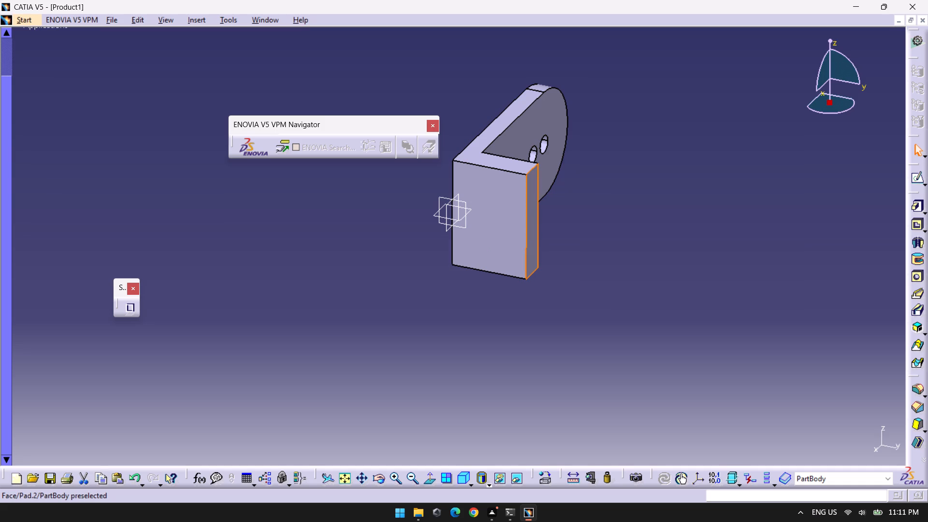
pyautogui.click(917, 175)
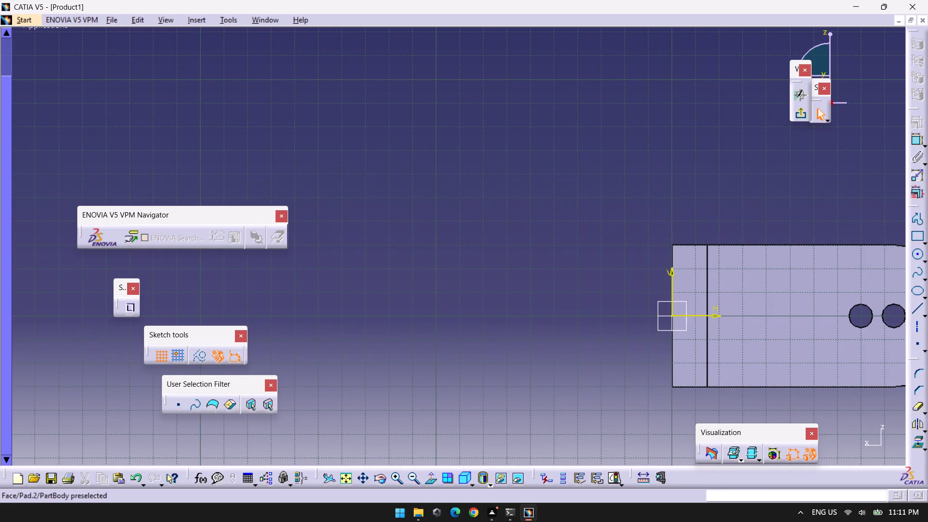
pyautogui.moveTo(475, 223); pyautogui.dragTo(348, 119, button='middle')
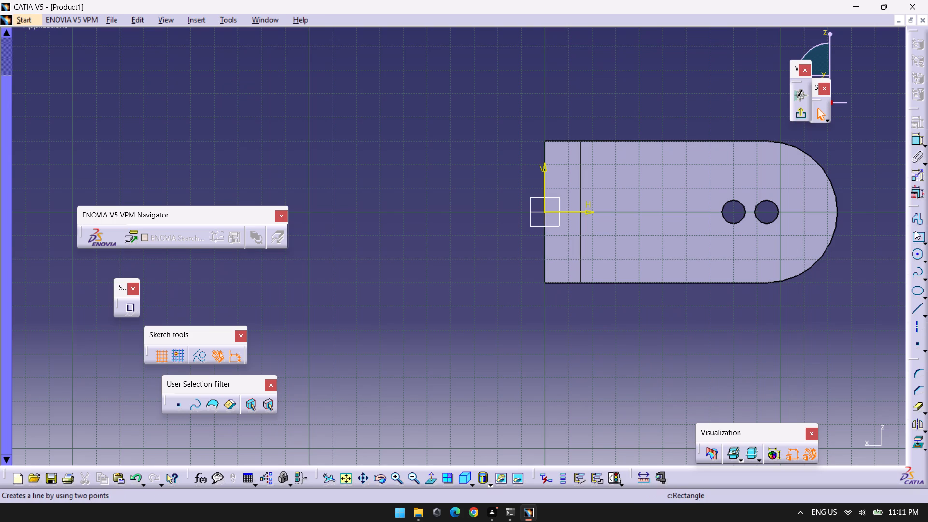
pyautogui.click(921, 314)
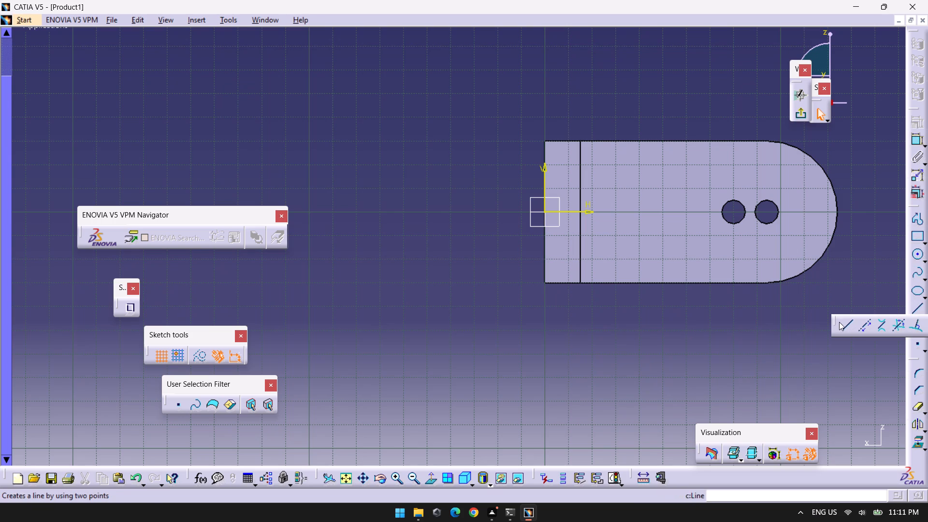
pyautogui.click(915, 218)
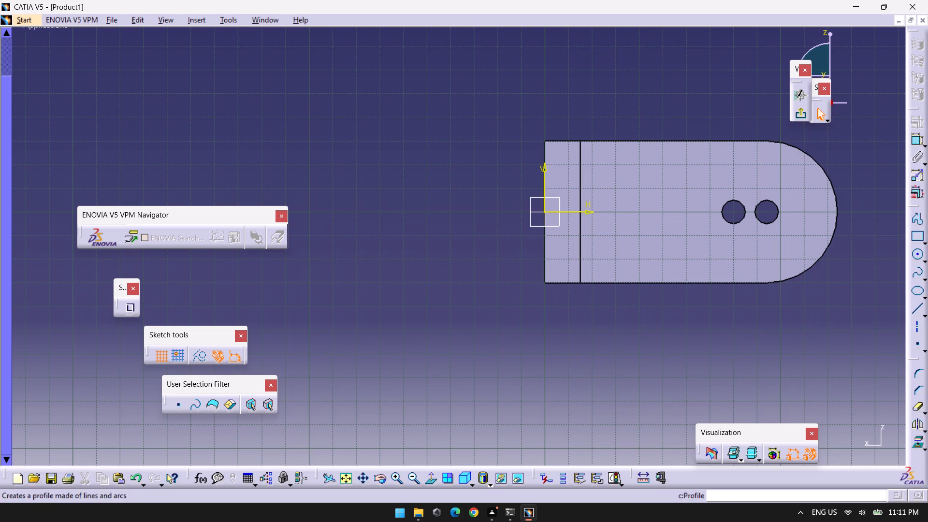
pyautogui.click(546, 210)
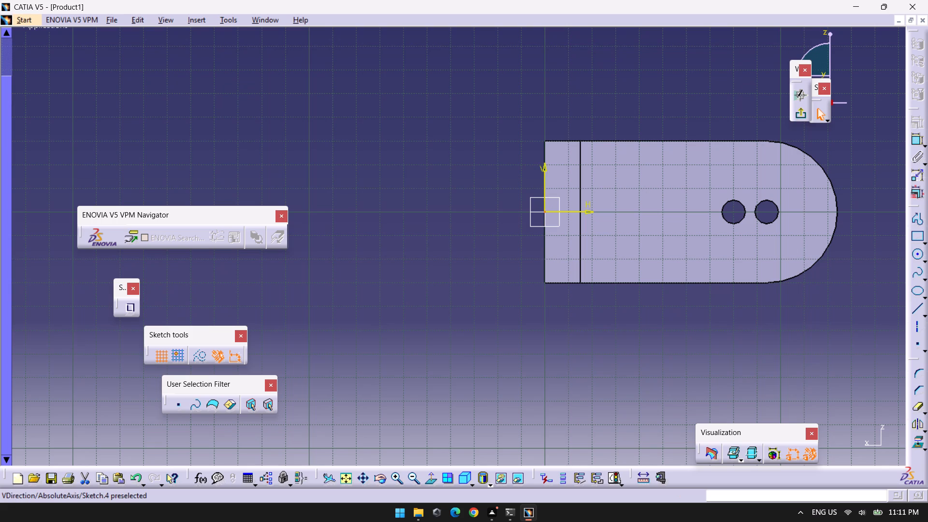
pyautogui.click(914, 218)
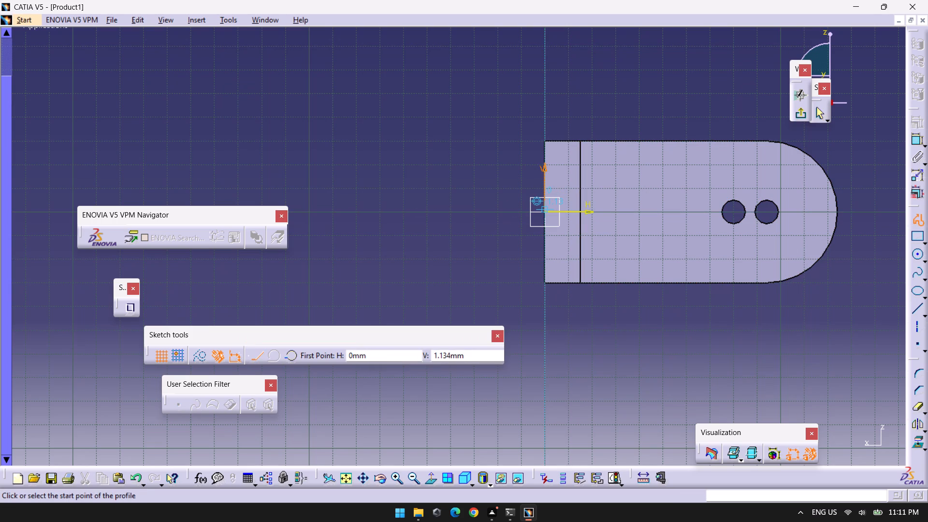
pyautogui.click(545, 212)
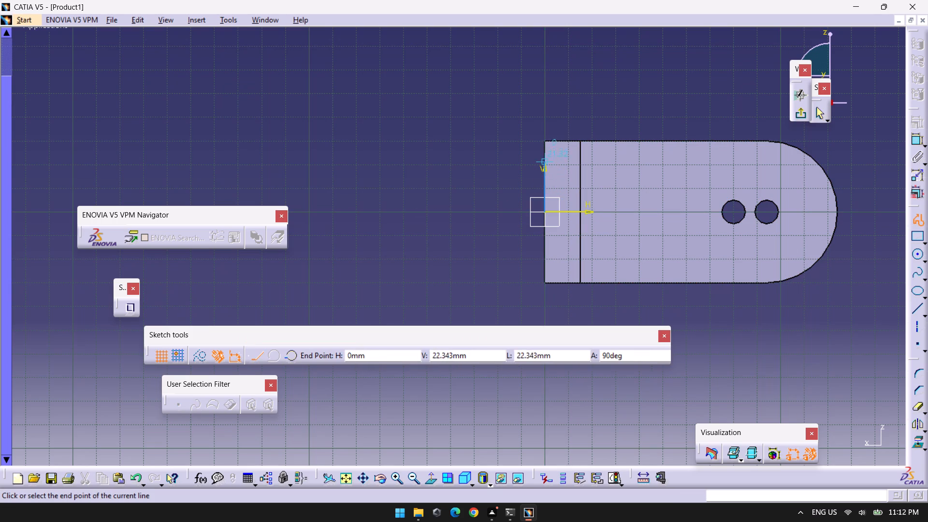
pyautogui.press('Tab')
pyautogui.press('Tab')
pyautogui.press('Tab')
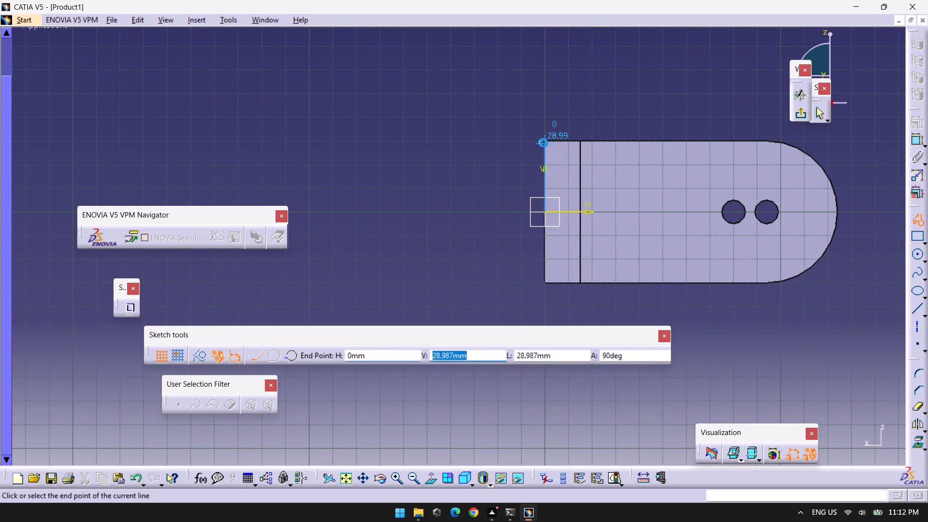
pyautogui.write('30')
pyautogui.press('Return')
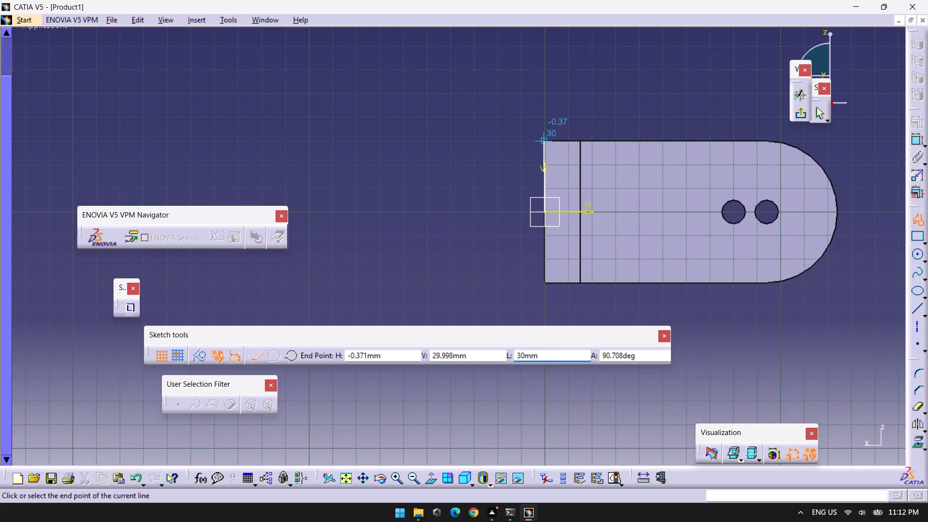
pyautogui.click(544, 142)
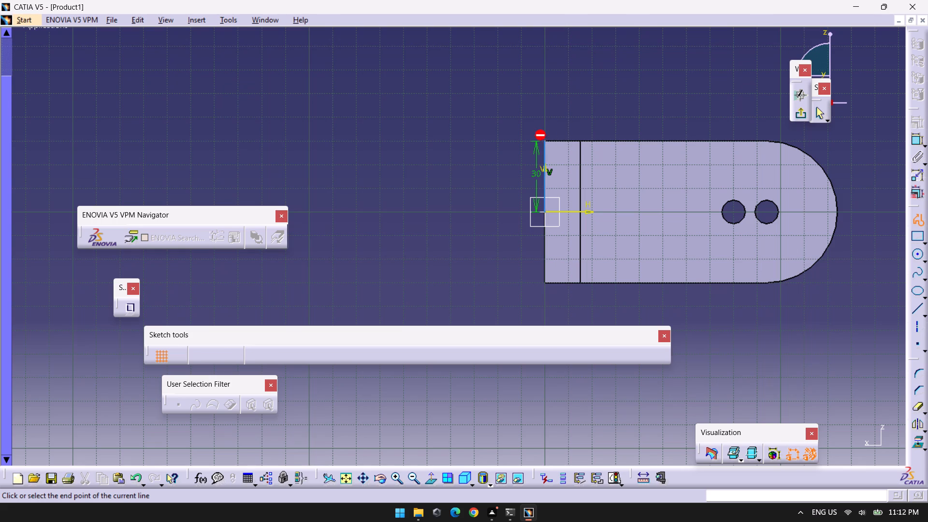
# Continue the profile with a 94 mm horizontal line along the plate's upper edge to the start of the rounded end.
pyautogui.press('Tab')
pyautogui.press('Tab')
pyautogui.press('Tab')
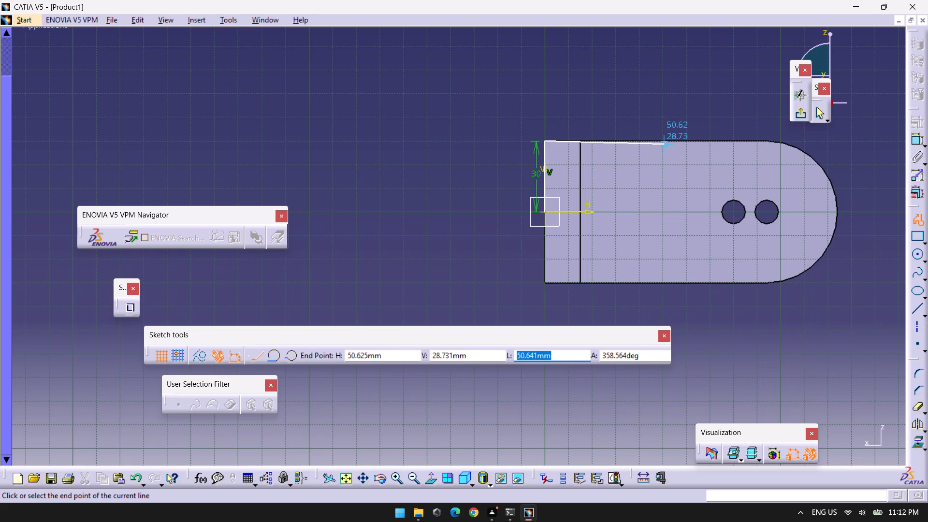
pyautogui.write('94')
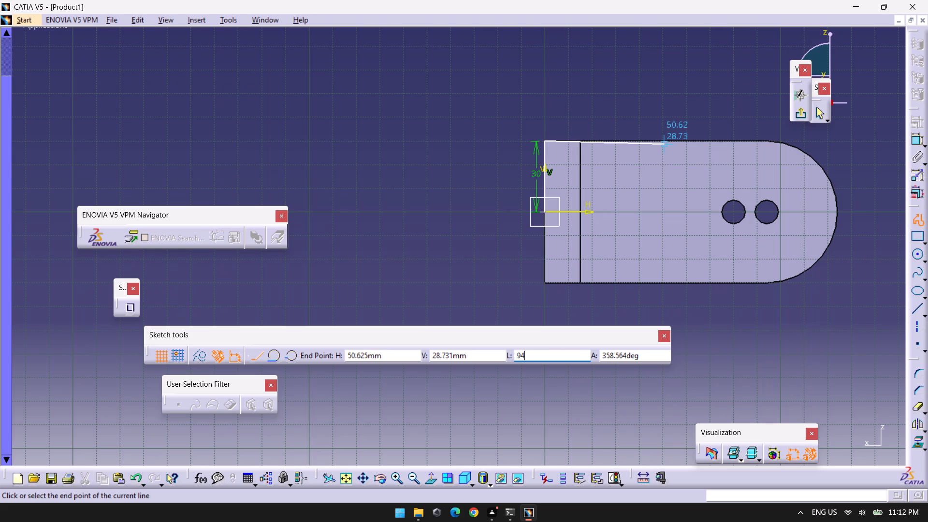
pyautogui.press('Return')
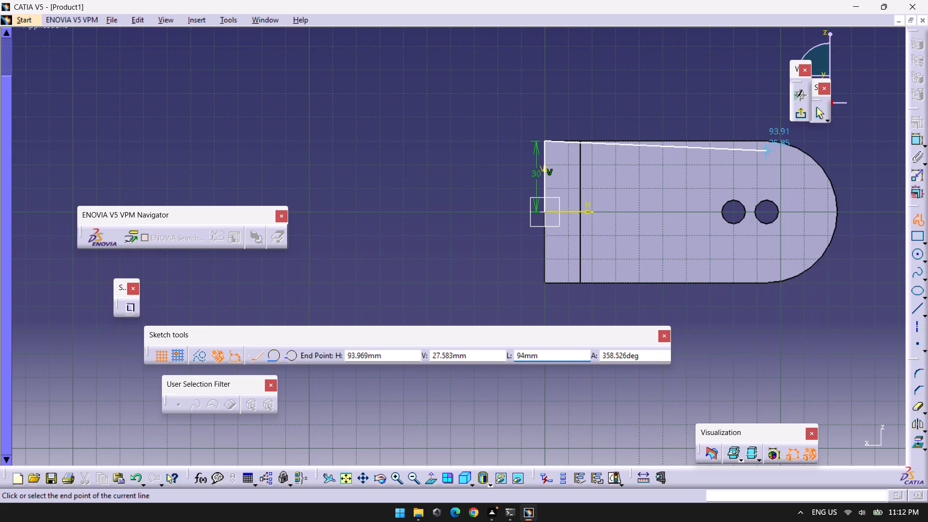
pyautogui.click(768, 141)
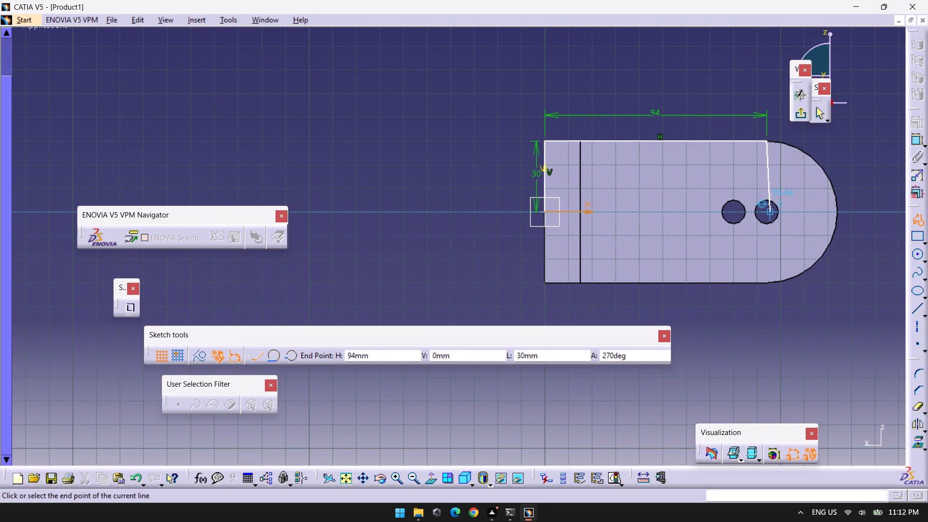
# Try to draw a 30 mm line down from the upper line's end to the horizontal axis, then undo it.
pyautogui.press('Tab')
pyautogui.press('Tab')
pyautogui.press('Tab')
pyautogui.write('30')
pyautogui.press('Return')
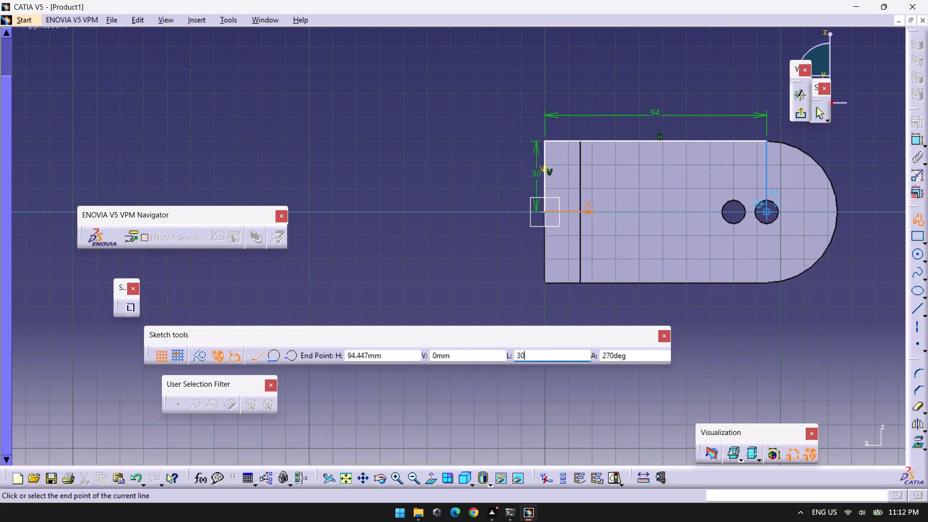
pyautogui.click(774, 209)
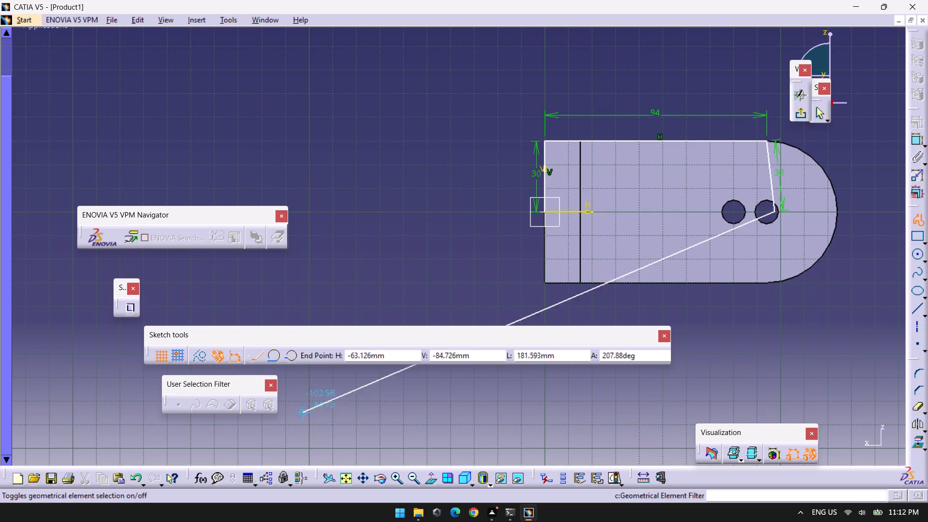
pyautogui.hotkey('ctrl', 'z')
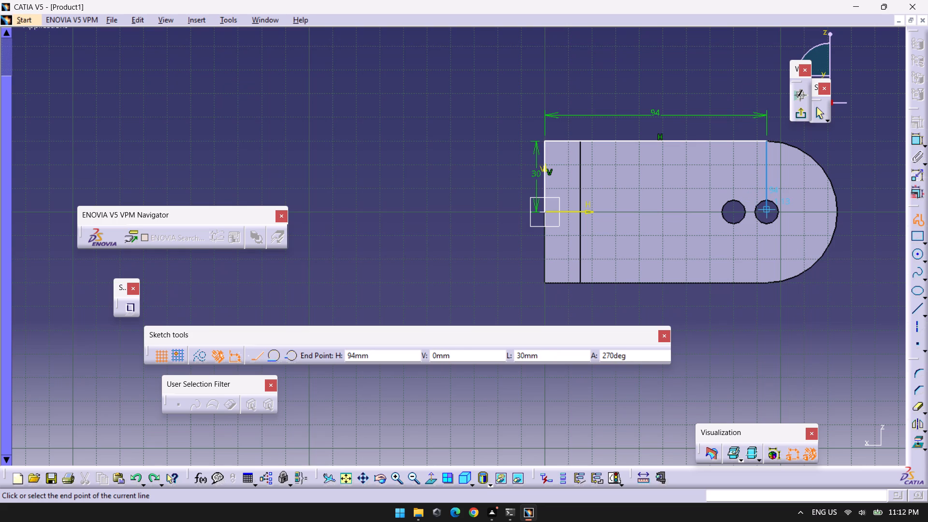
# Draw a 30 mm vertical line down from the upper line's end to the outer hole's centre and end the profile.
pyautogui.press('Tab')
pyautogui.press('Tab')
pyautogui.press('Tab')
pyautogui.write('30')
pyautogui.press('Return')
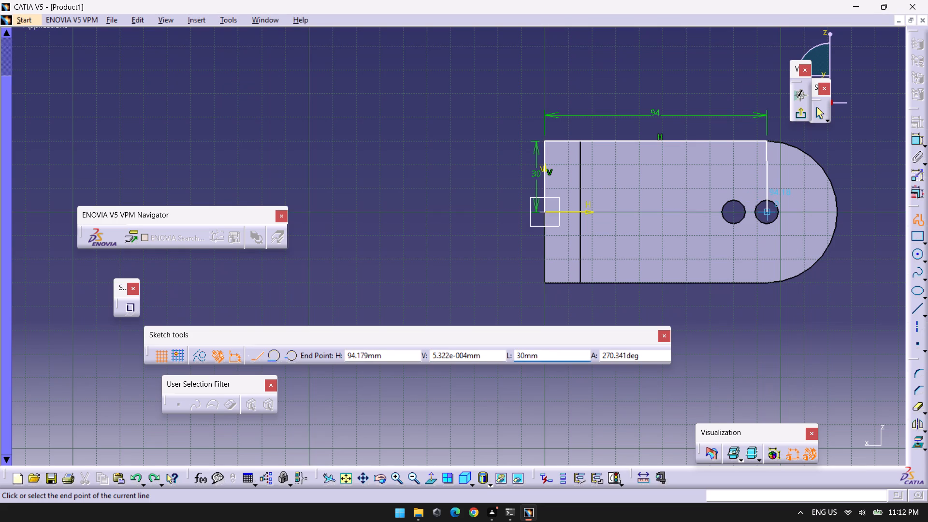
pyautogui.click(764, 212)
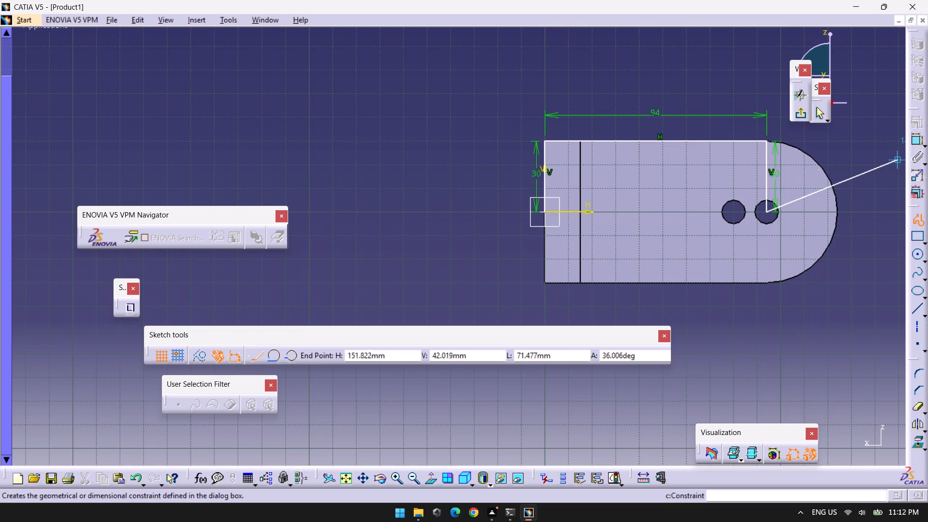
pyautogui.press('Escape')
pyautogui.press('Escape')
# Draw a 30 mm radius circle centred on the vertical line's lower end, matching the plate's rounded end.
pyautogui.click(915, 256)
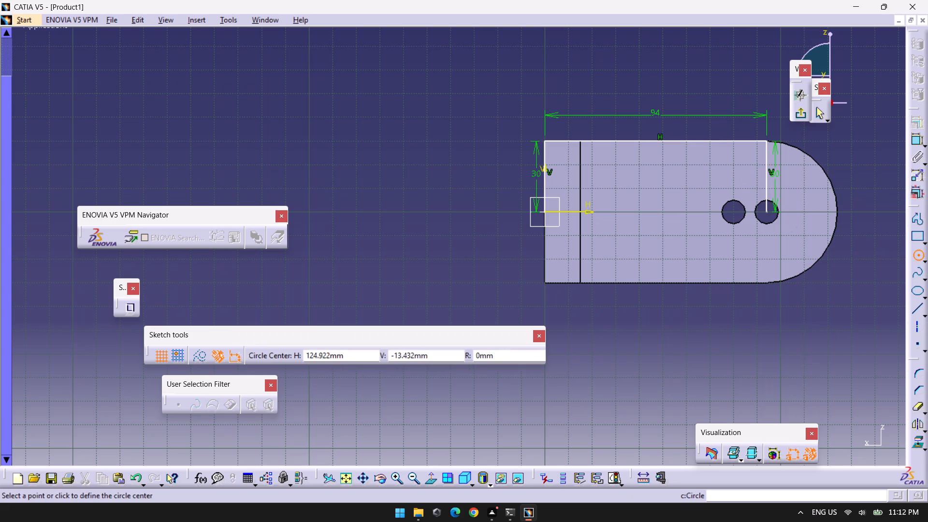
pyautogui.click(768, 212)
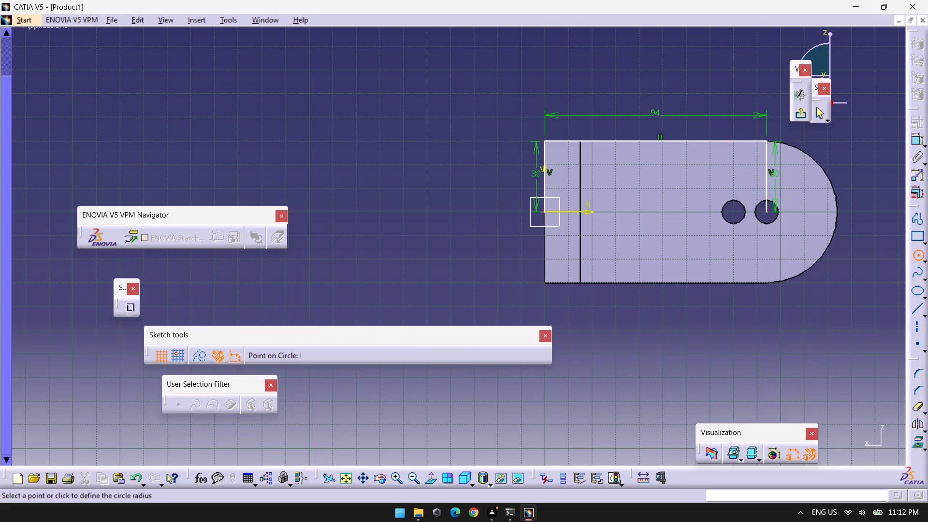
pyautogui.click(759, 144)
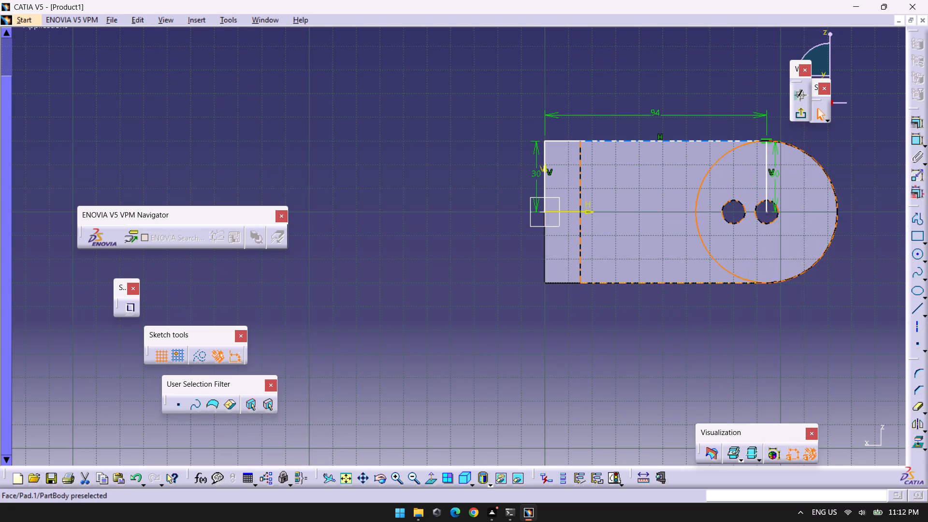
# Draw a 94 mm horizontal line along the lower edge from the circle's lowest point to the square-end corner.
pyautogui.click(914, 309)
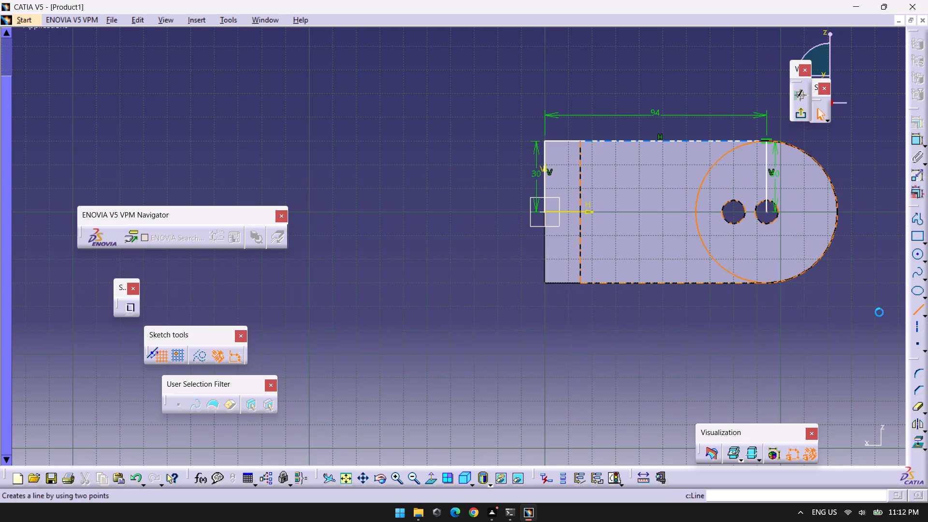
pyautogui.click(769, 285)
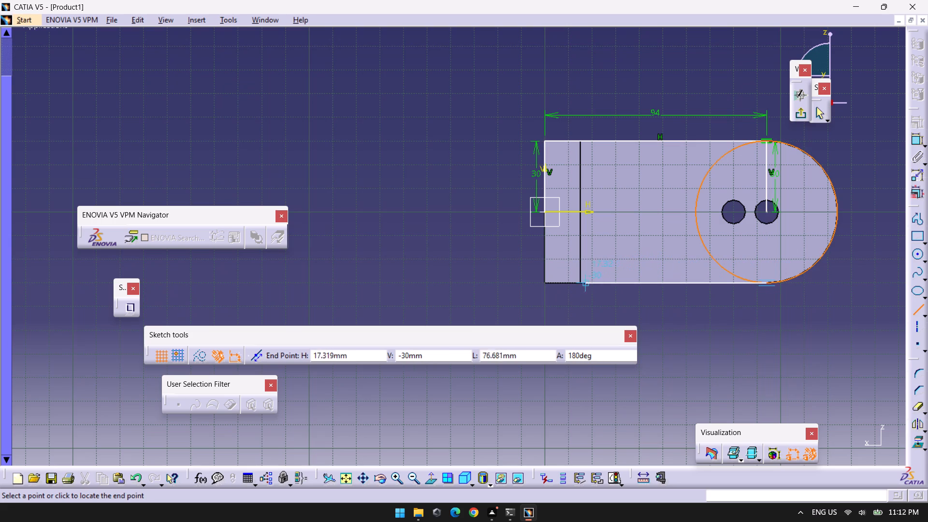
pyautogui.click(544, 282)
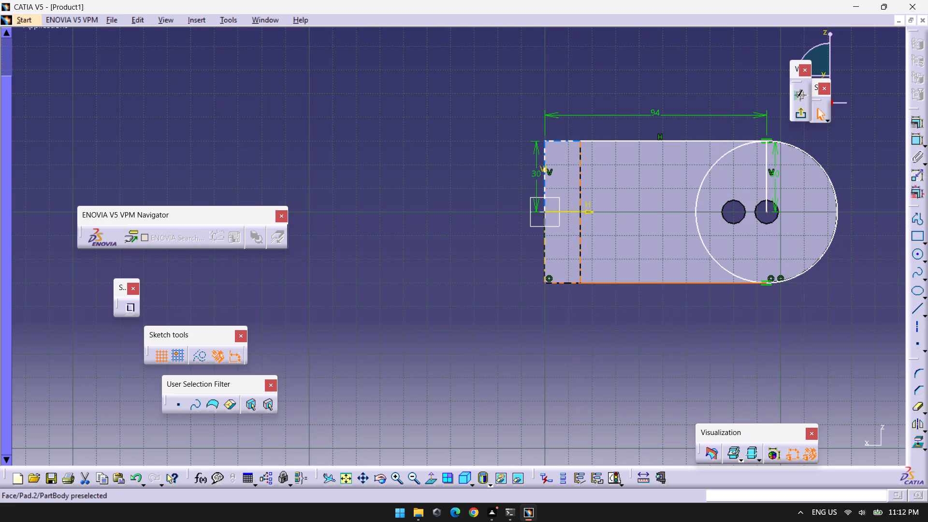
# Delete the two 30 mm vertical lines, one at the origin and one inside the circle.
pyautogui.click(548, 181)
pyautogui.press('Escape')
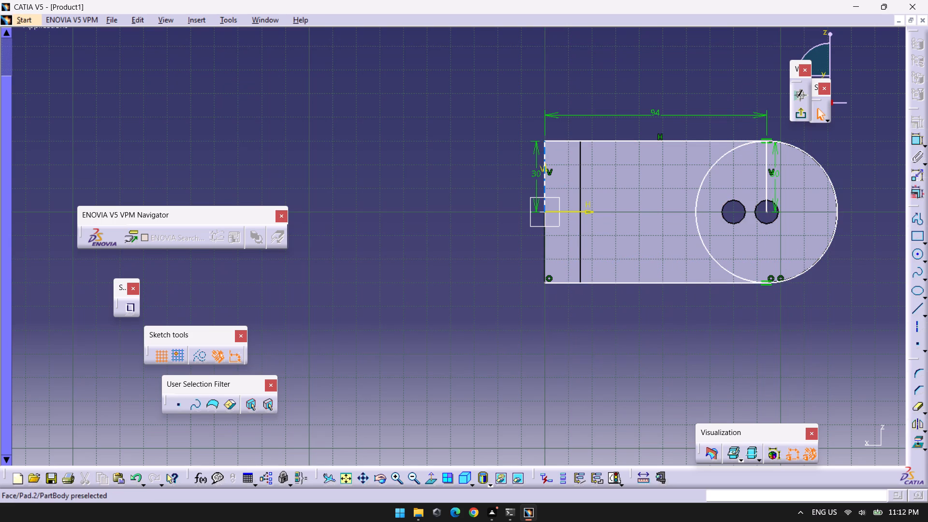
pyautogui.click(545, 182)
pyautogui.press('Delete')
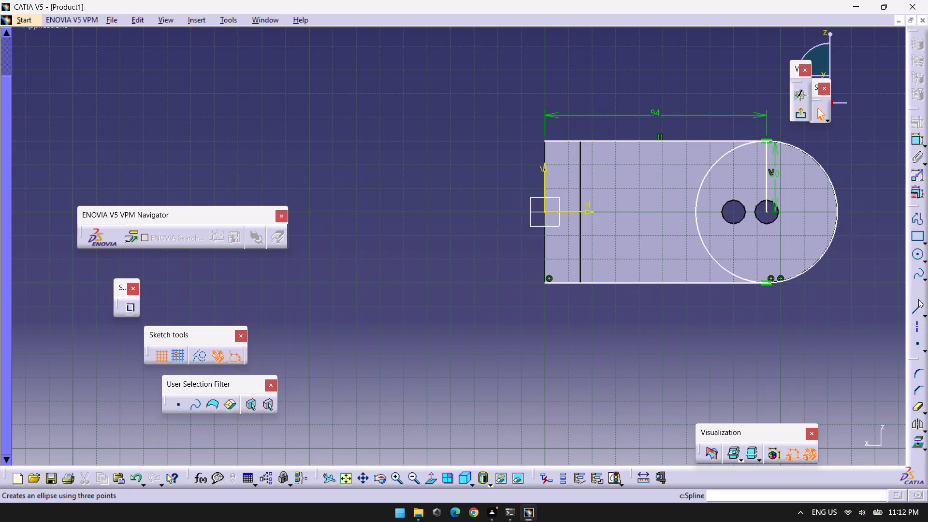
pyautogui.click(767, 168)
pyautogui.press('Delete')
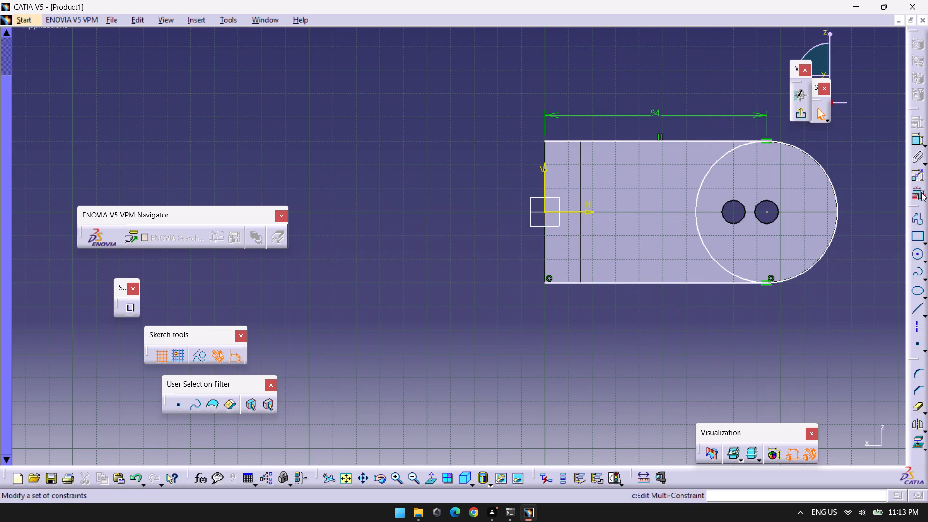
# Close the square end with a 60 mm vertical line joining the upper and lower lines.
pyautogui.click(918, 306)
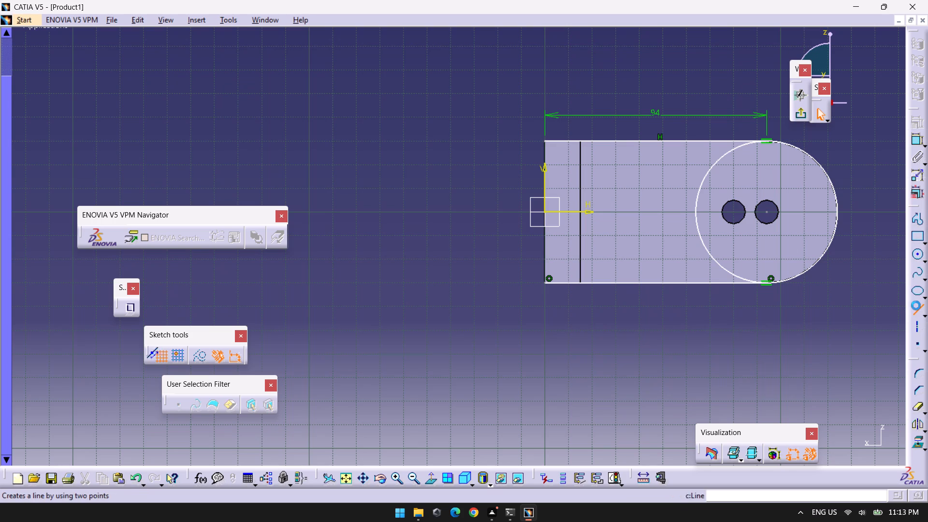
pyautogui.click(545, 140)
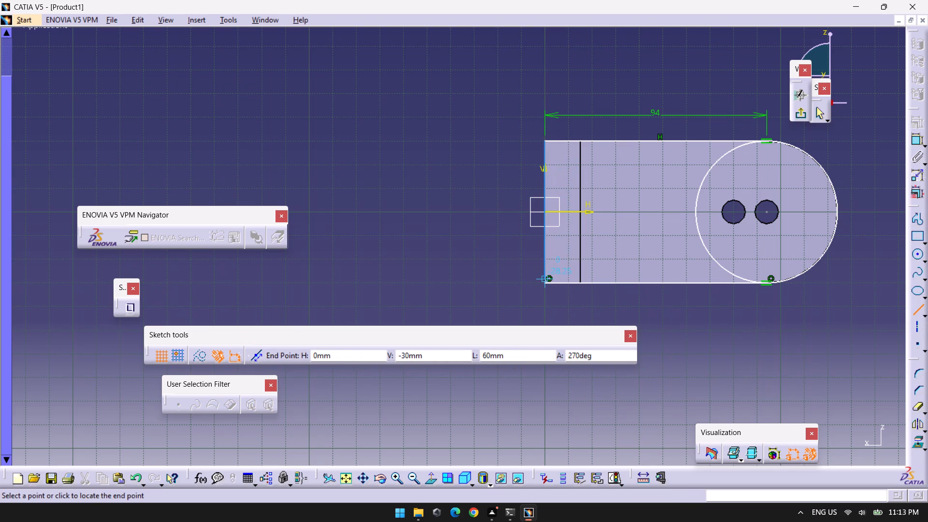
pyautogui.click(545, 283)
pyautogui.press('Escape')
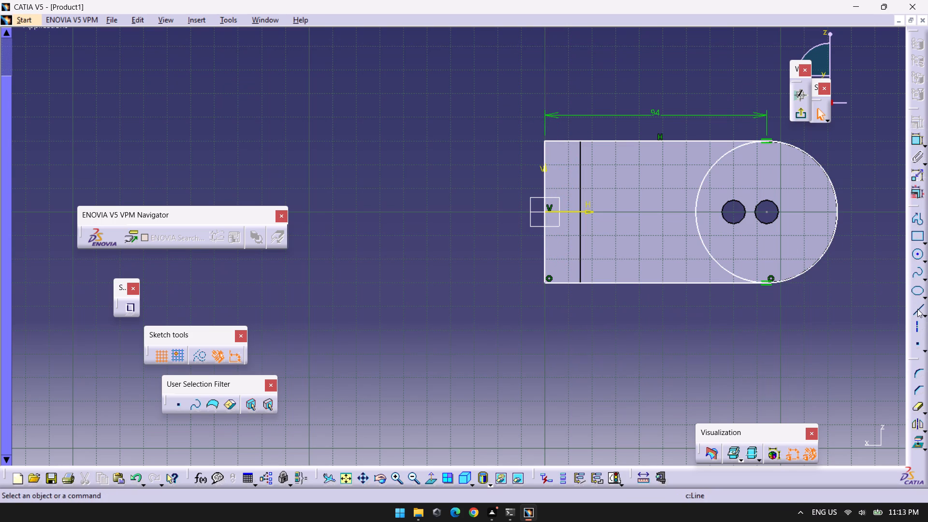
# Draw a 5 mm radius circle concentric with the 30 mm circle, over the plate's outer hole.
pyautogui.click(918, 254)
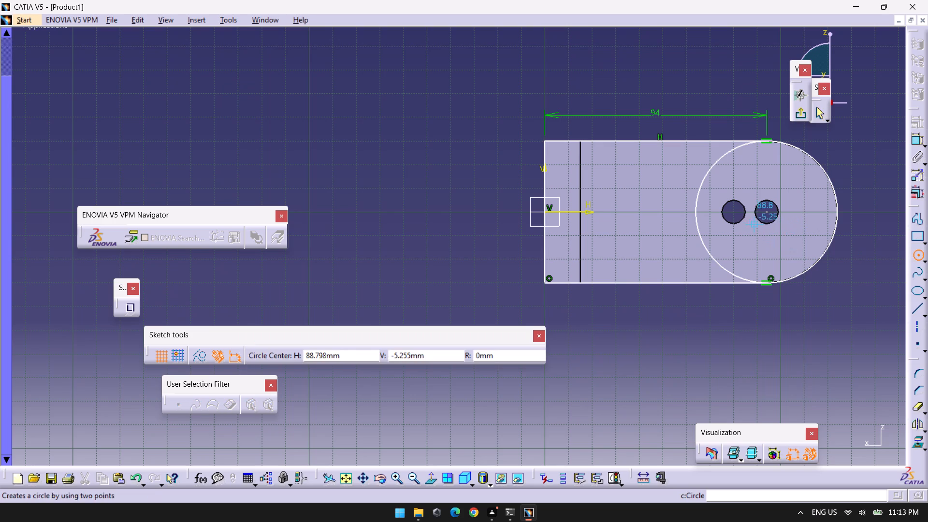
pyautogui.click(766, 213)
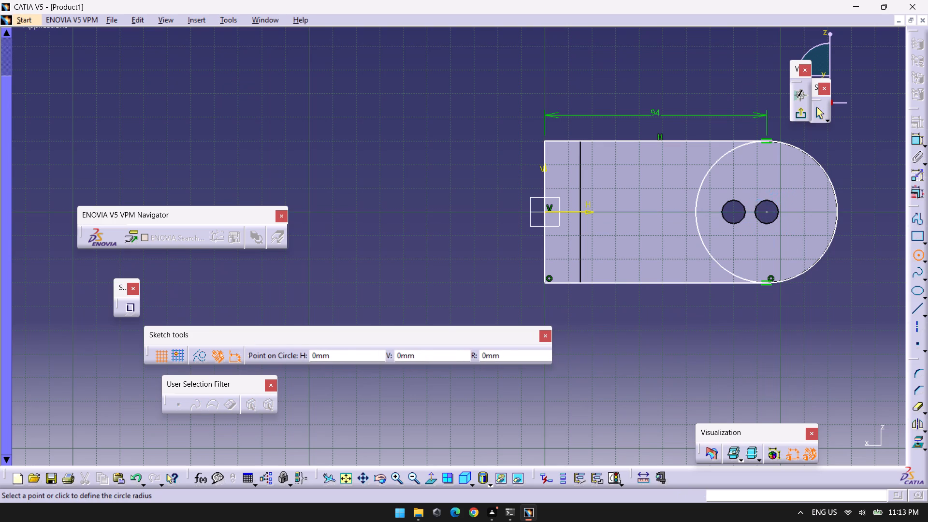
pyautogui.press('Tab')
pyautogui.press('Tab')
pyautogui.press('Tab')
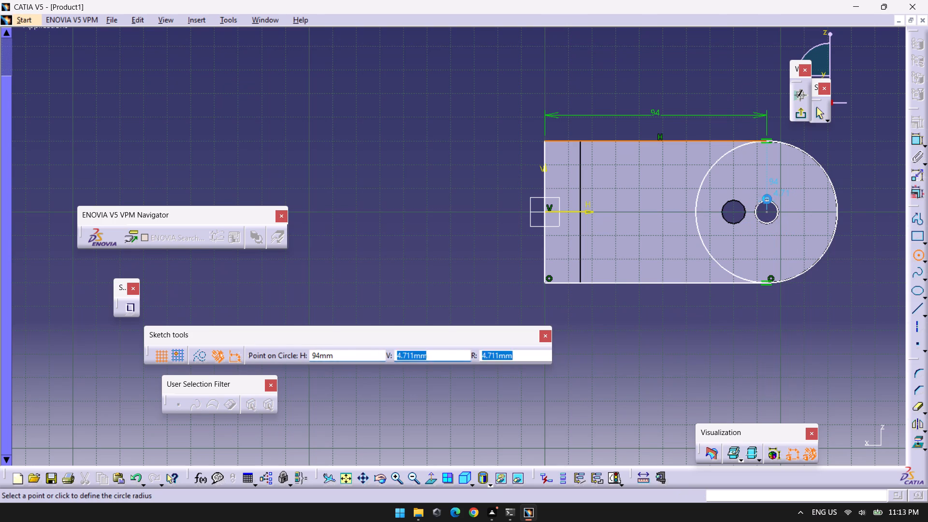
pyautogui.press('5')
pyautogui.press('Return')
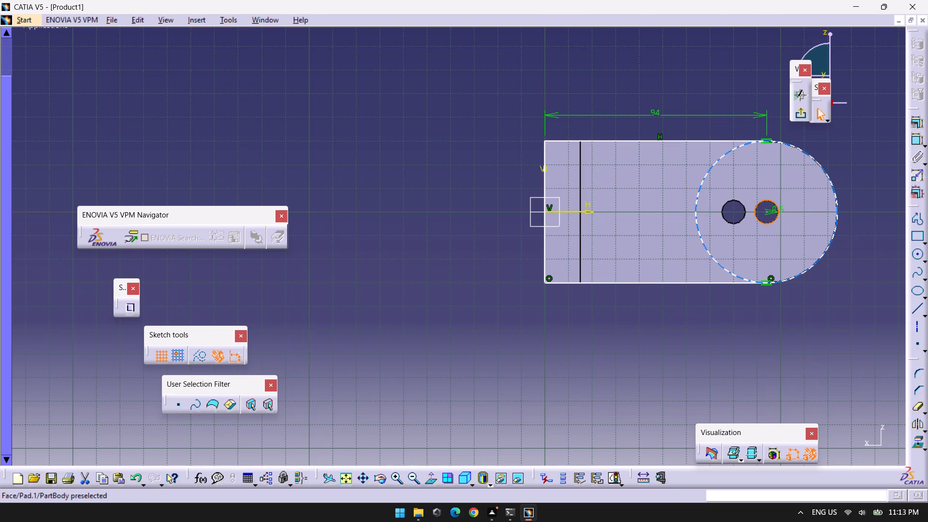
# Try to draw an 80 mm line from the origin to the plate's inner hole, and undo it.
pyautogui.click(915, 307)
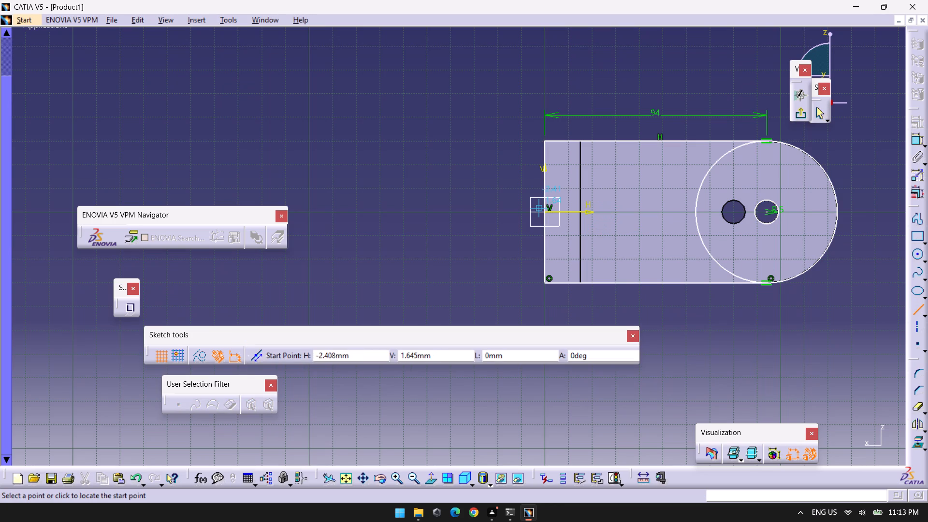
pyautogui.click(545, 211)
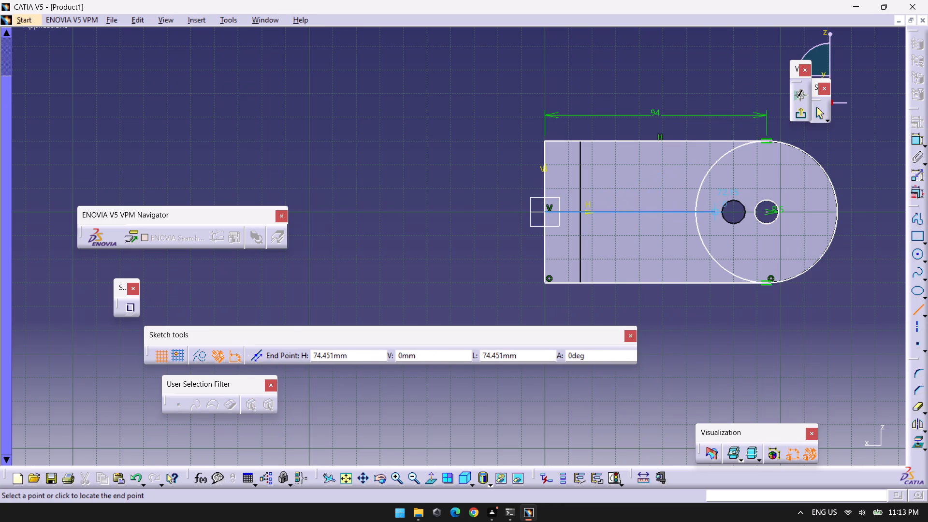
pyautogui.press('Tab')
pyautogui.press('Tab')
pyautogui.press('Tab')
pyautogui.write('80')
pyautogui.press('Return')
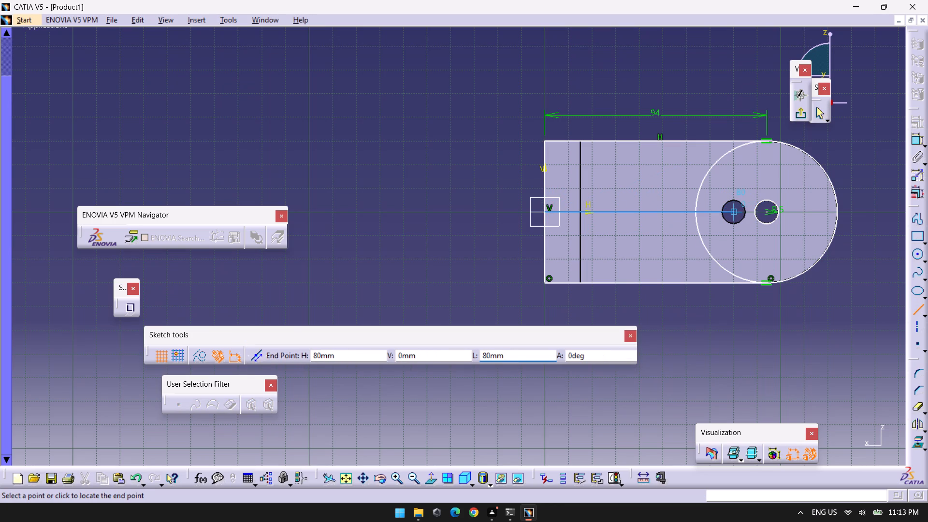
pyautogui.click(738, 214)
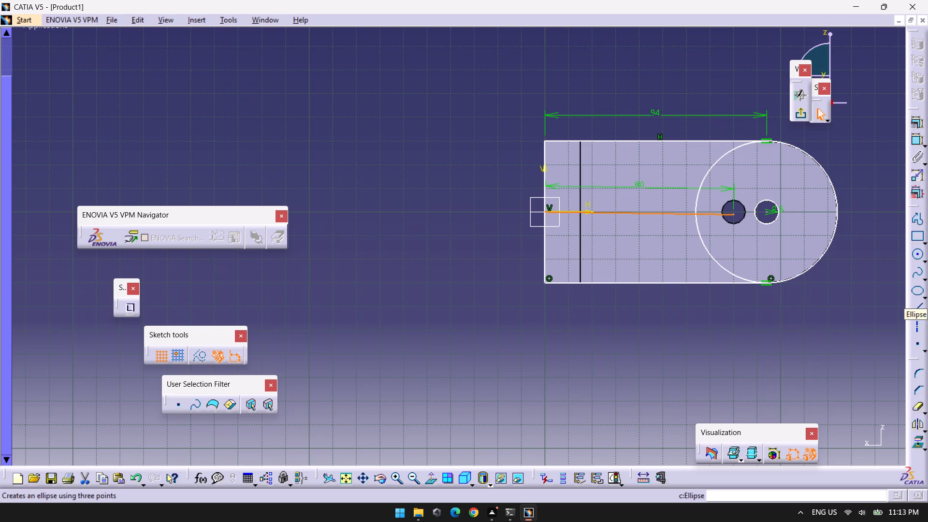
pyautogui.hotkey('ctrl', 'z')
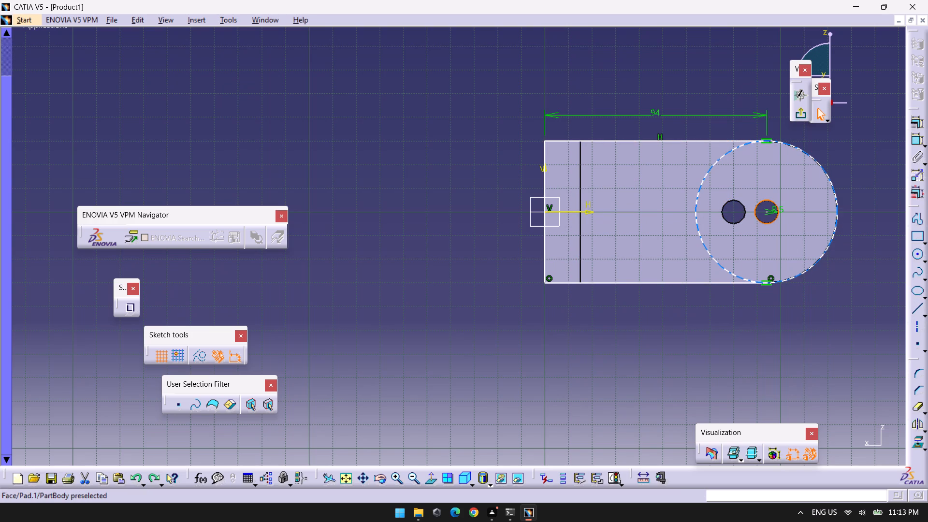
# Draw an 80 mm horizontal reference line from the origin to the centre of the plate's inner hole.
pyautogui.click(906, 308)
pyautogui.click(917, 311)
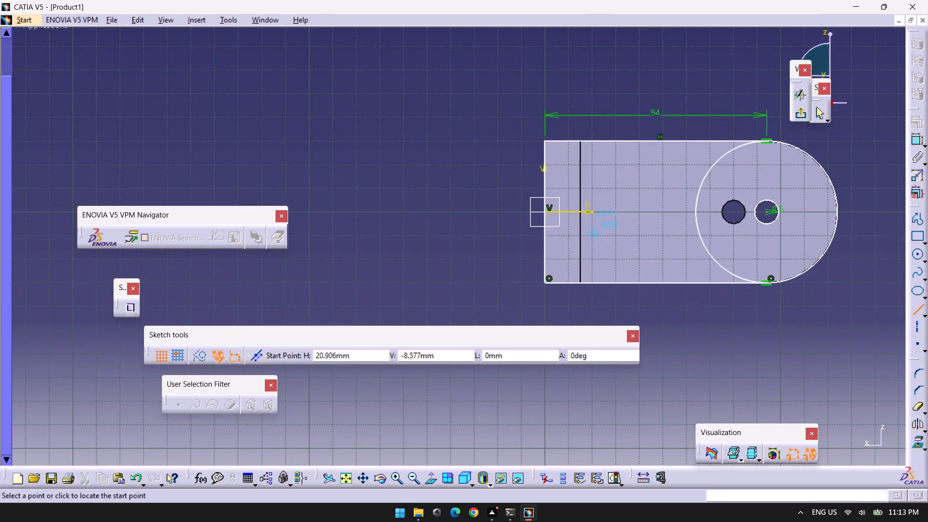
pyautogui.click(545, 210)
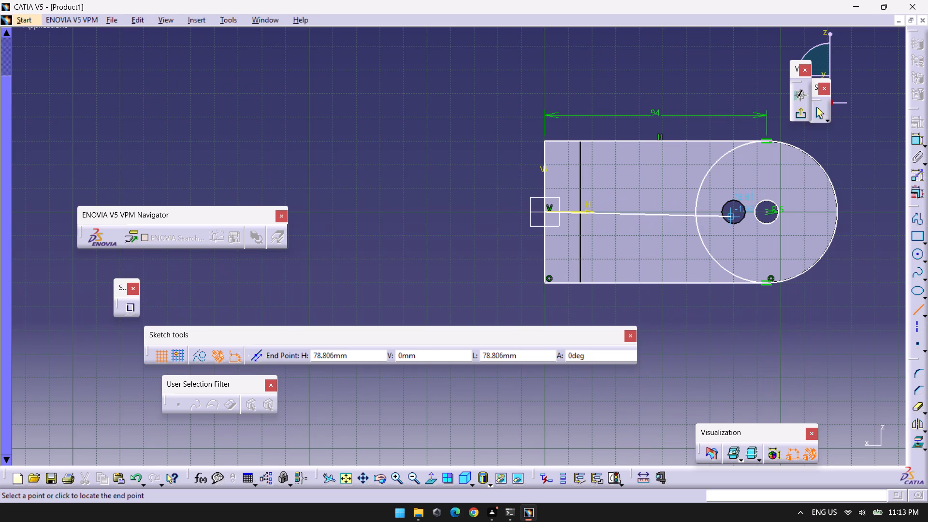
pyautogui.press('Tab')
pyautogui.press('Tab')
pyautogui.press('Tab')
pyautogui.write('80')
pyautogui.press('Return')
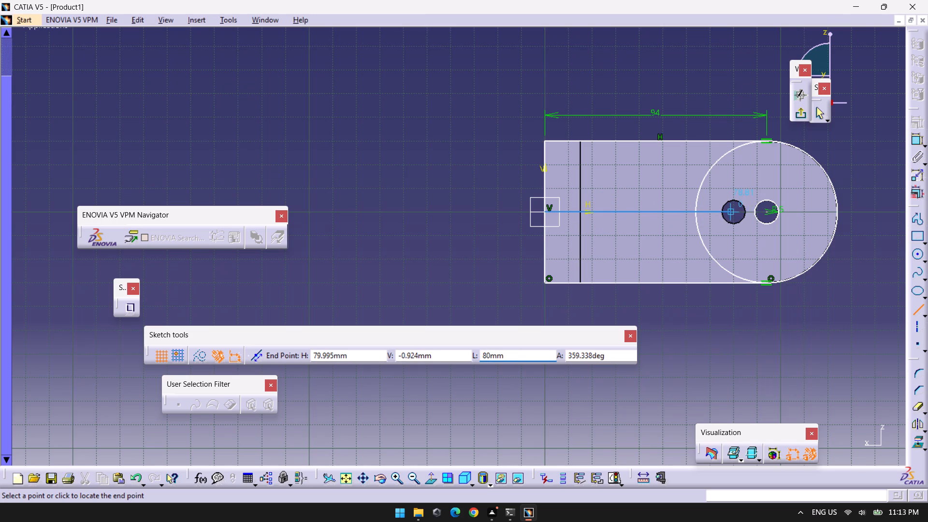
pyautogui.click(737, 214)
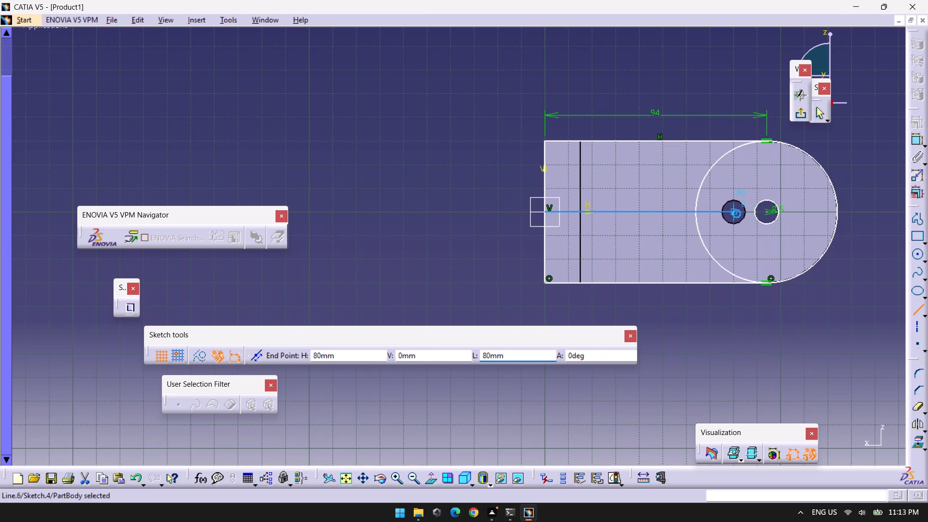
# Draw a 5 mm radius circle centred on the 80 mm line's end, over the plate's inner hole.
pyautogui.click(918, 254)
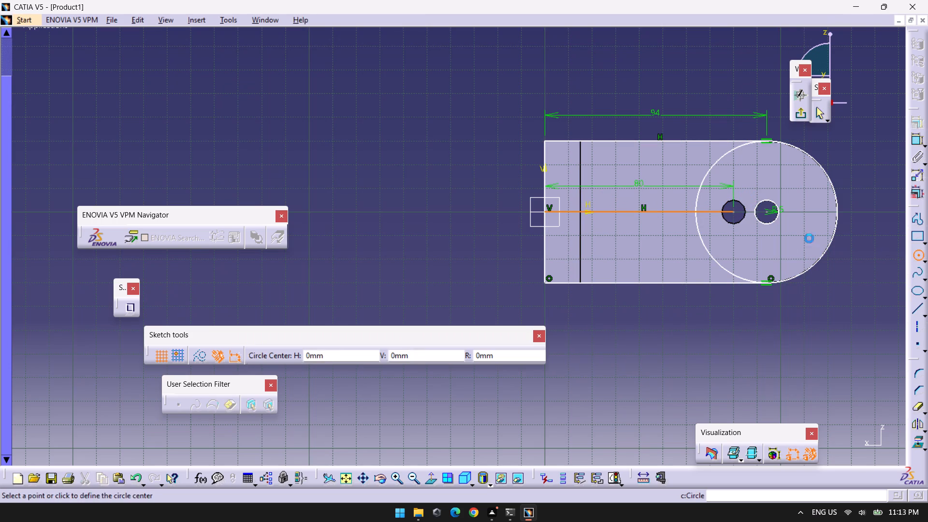
pyautogui.click(734, 210)
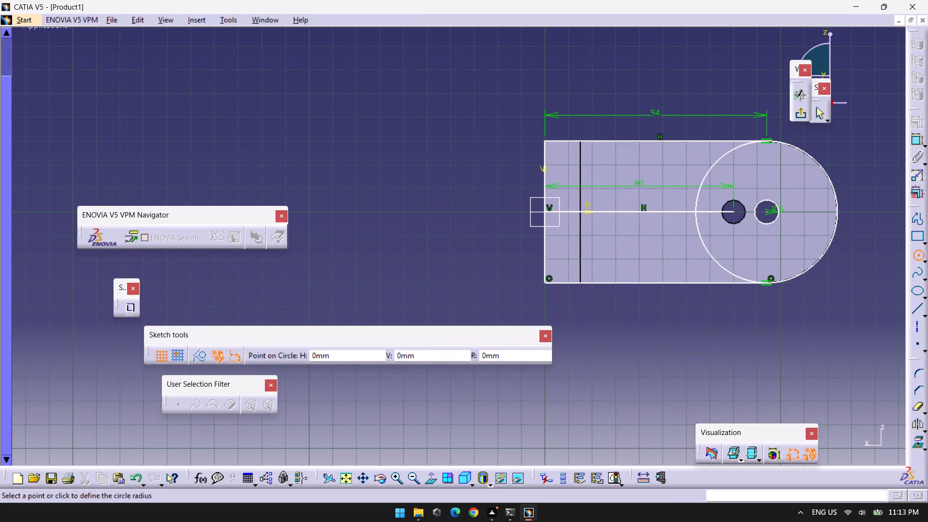
pyautogui.press('Tab')
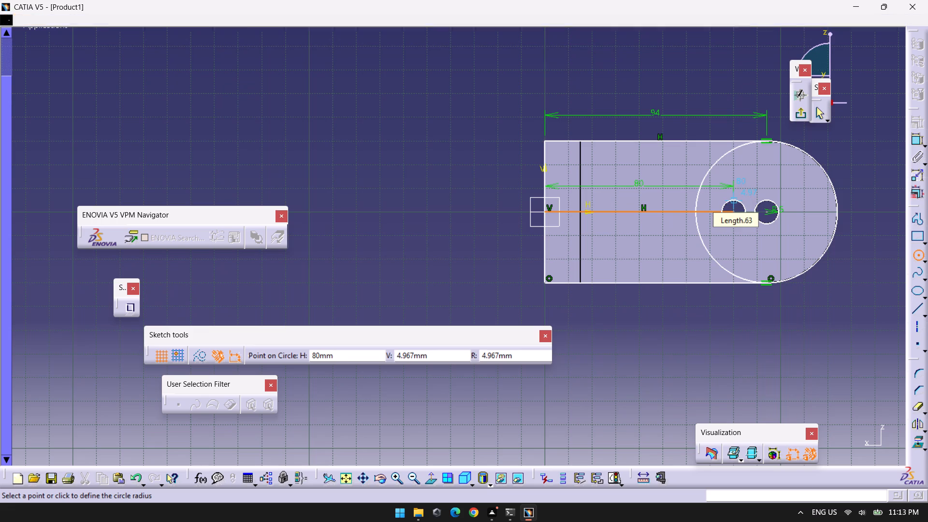
pyautogui.press('Tab')
pyautogui.press('Tab')
pyautogui.press('5')
pyautogui.press('Return')
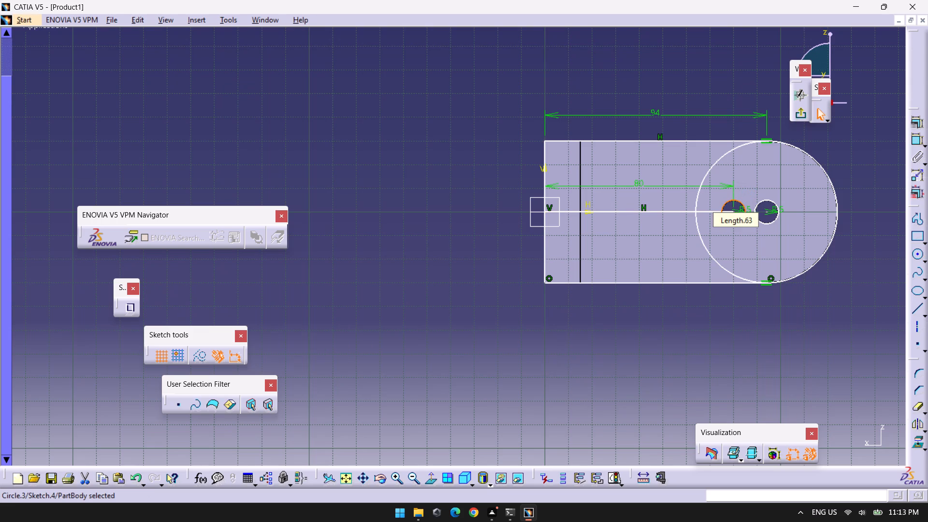
# Delete the 80 mm horizontal reference line.
pyautogui.click(625, 213)
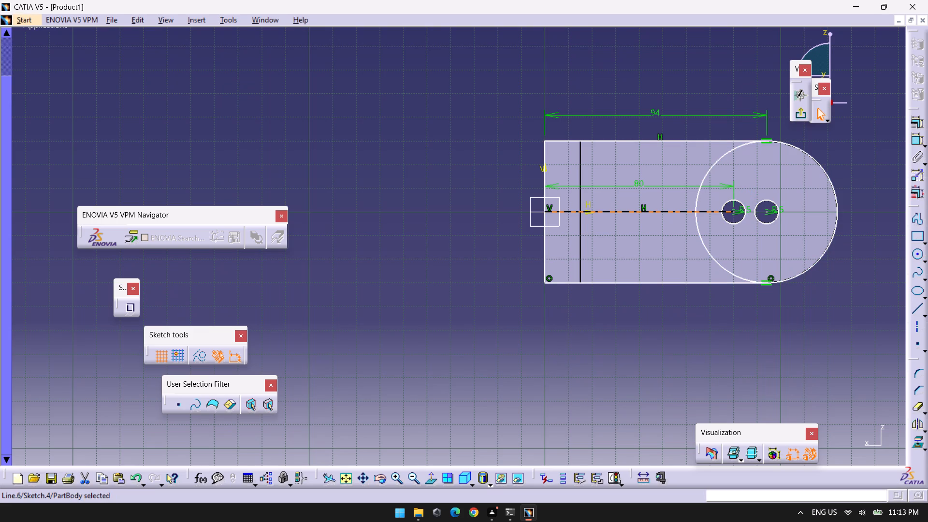
pyautogui.press('Delete')
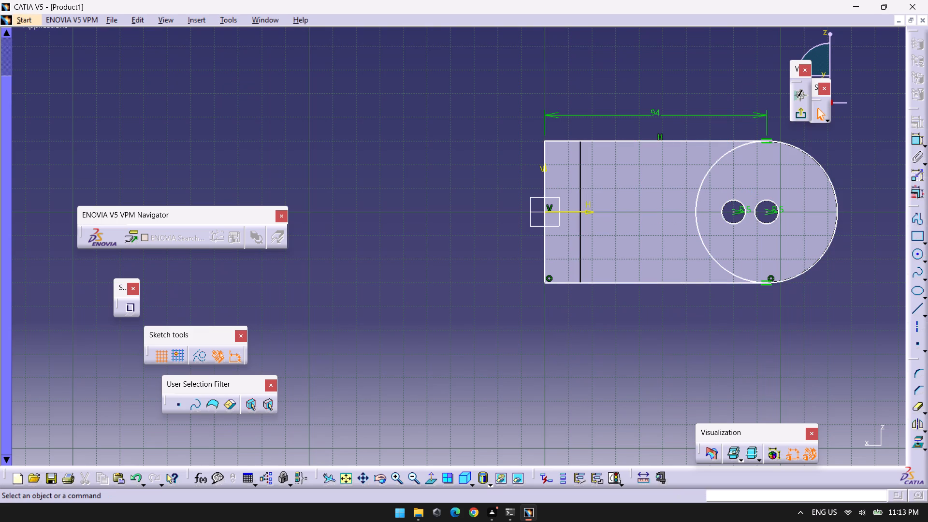
# Trim away the inner half of the 30 mm radius circle and exit the sketch.
pyautogui.click(917, 408)
pyautogui.click(696, 220)
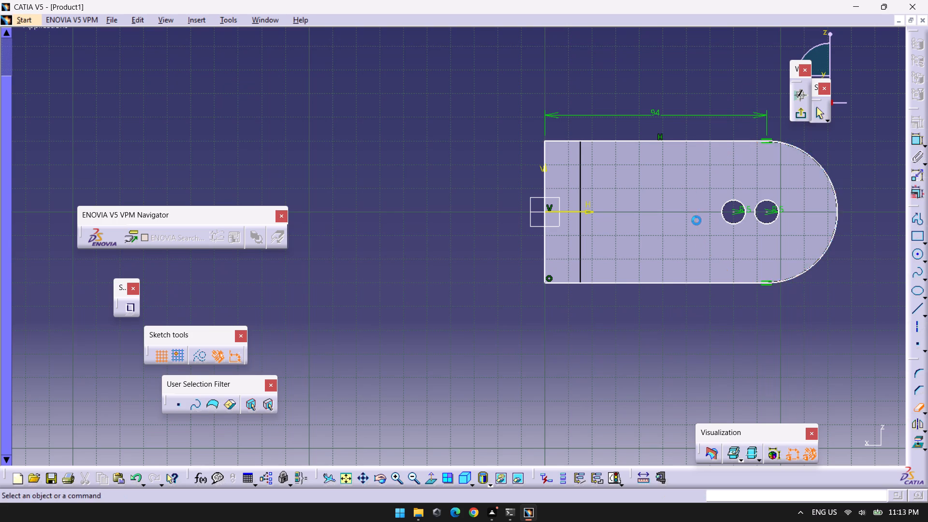
pyautogui.click(800, 110)
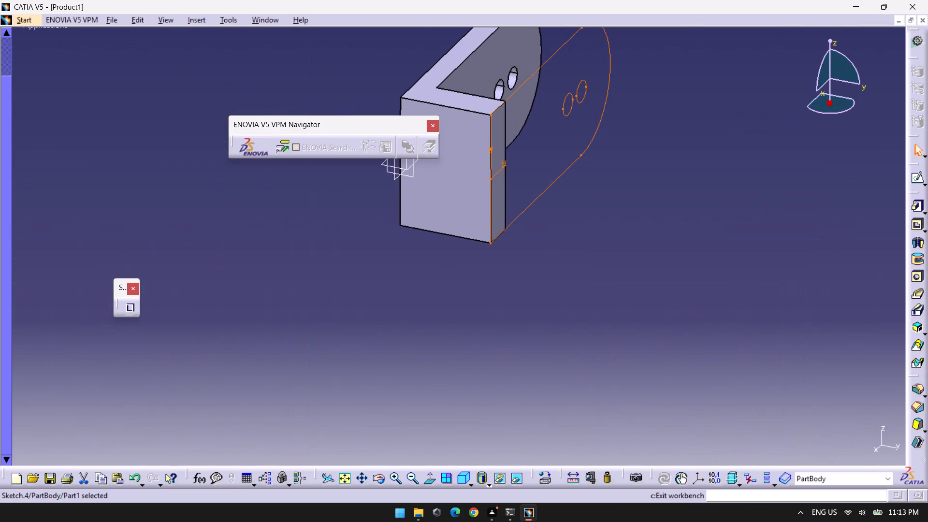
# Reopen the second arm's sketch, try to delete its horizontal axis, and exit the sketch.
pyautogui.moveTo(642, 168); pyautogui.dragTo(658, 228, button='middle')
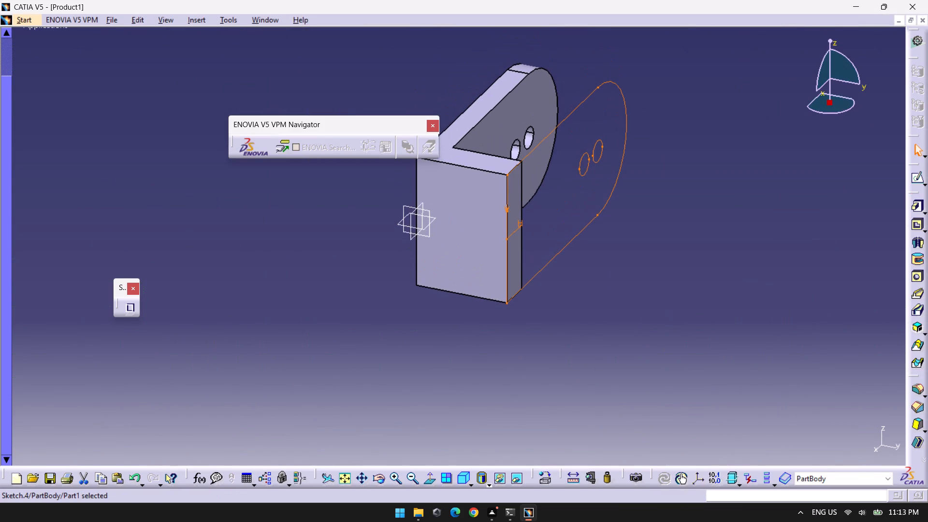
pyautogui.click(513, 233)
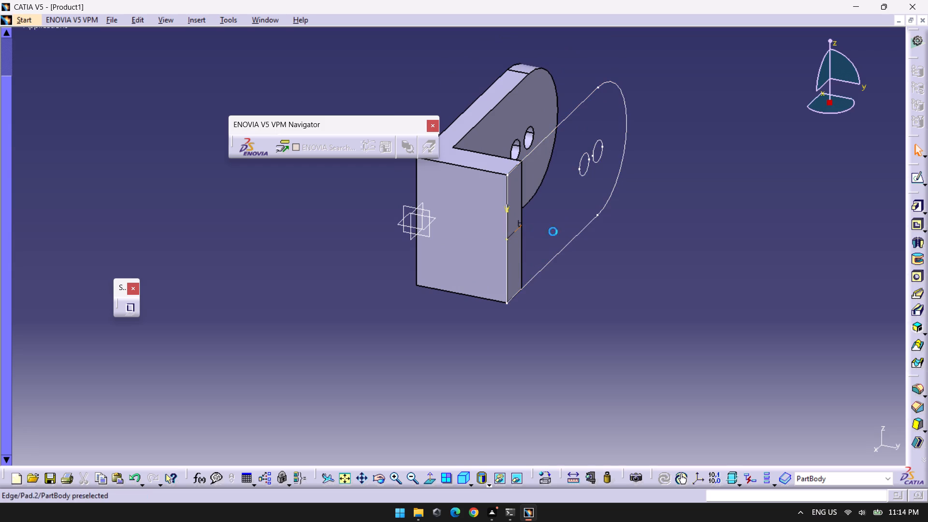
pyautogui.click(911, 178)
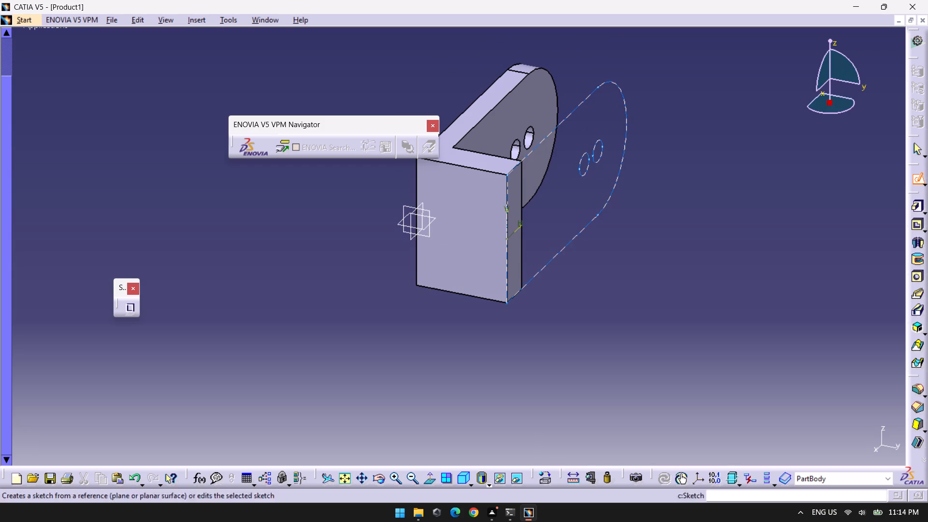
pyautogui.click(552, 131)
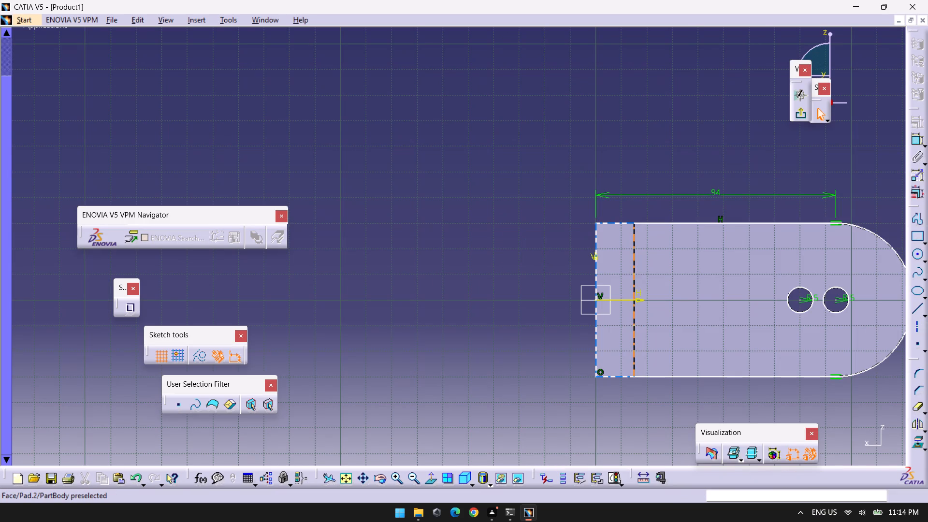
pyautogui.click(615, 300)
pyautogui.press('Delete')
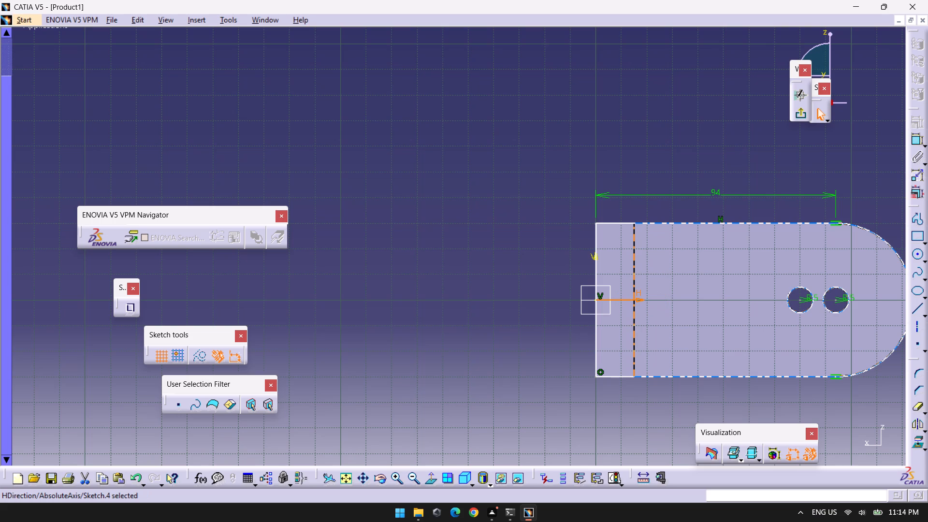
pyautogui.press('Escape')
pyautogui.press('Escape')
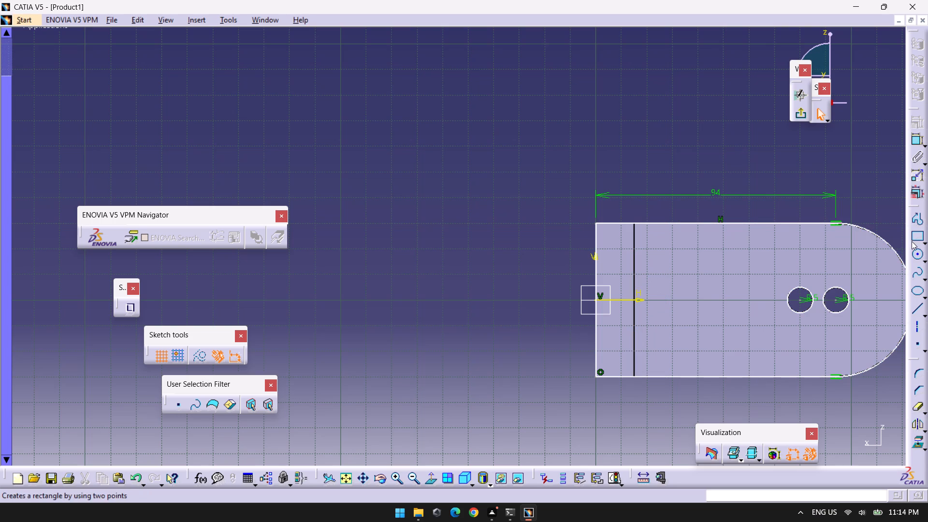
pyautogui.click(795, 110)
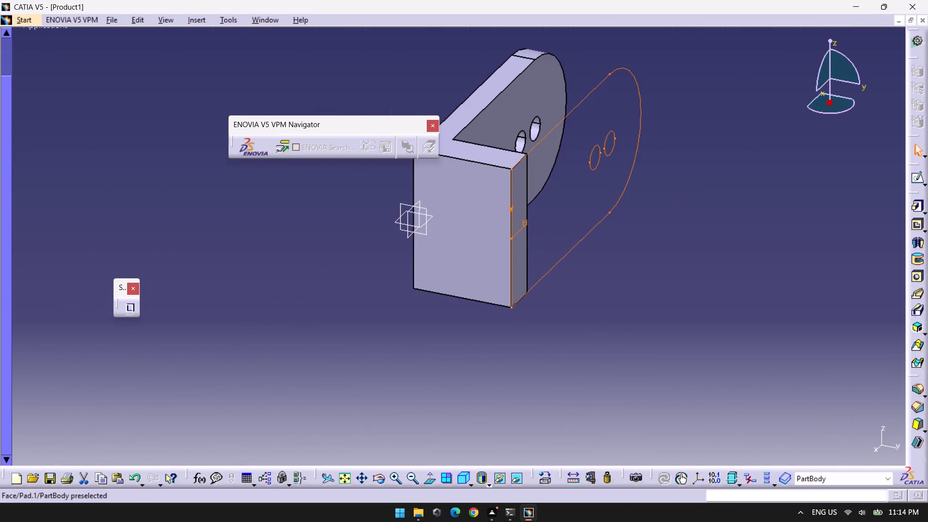
# Pad the second arm's sketch outward by 10 mm.
pyautogui.click(922, 207)
pyautogui.click(887, 213)
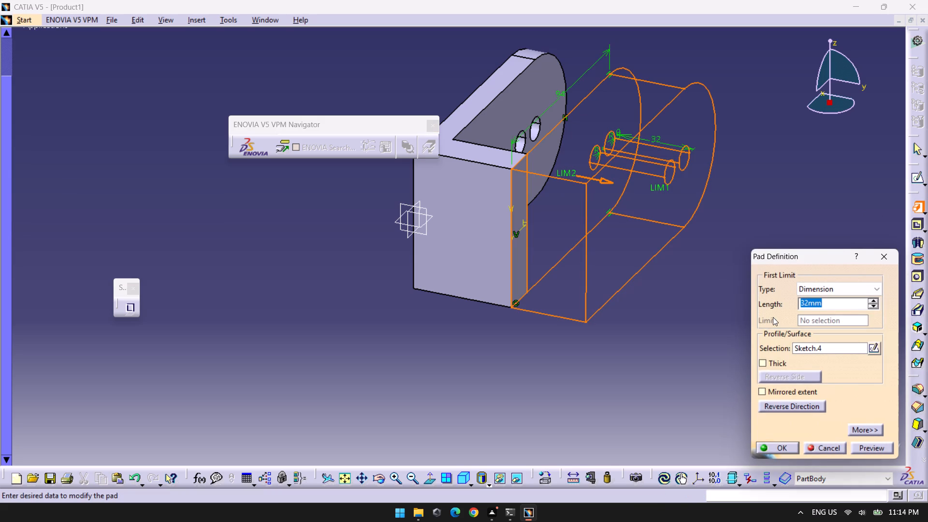
pyautogui.write('10')
pyautogui.press('Return')
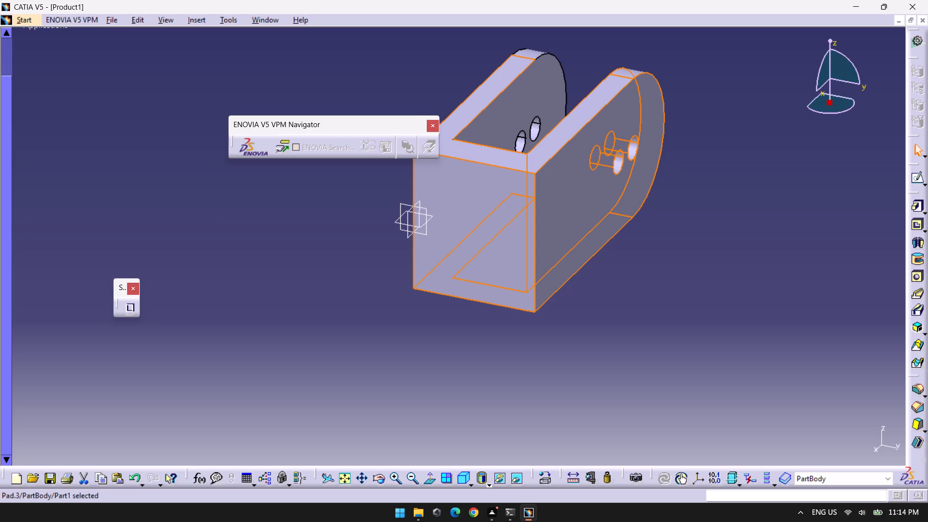
pyautogui.click(725, 320)
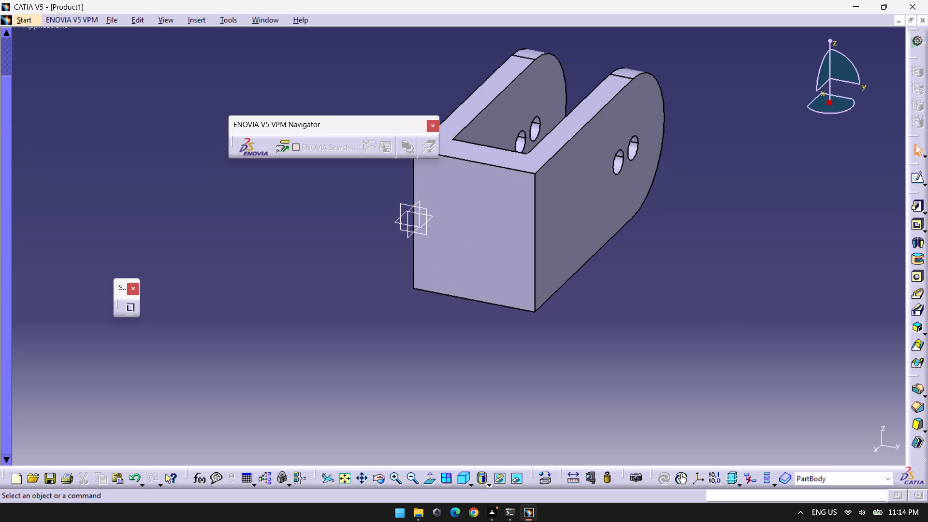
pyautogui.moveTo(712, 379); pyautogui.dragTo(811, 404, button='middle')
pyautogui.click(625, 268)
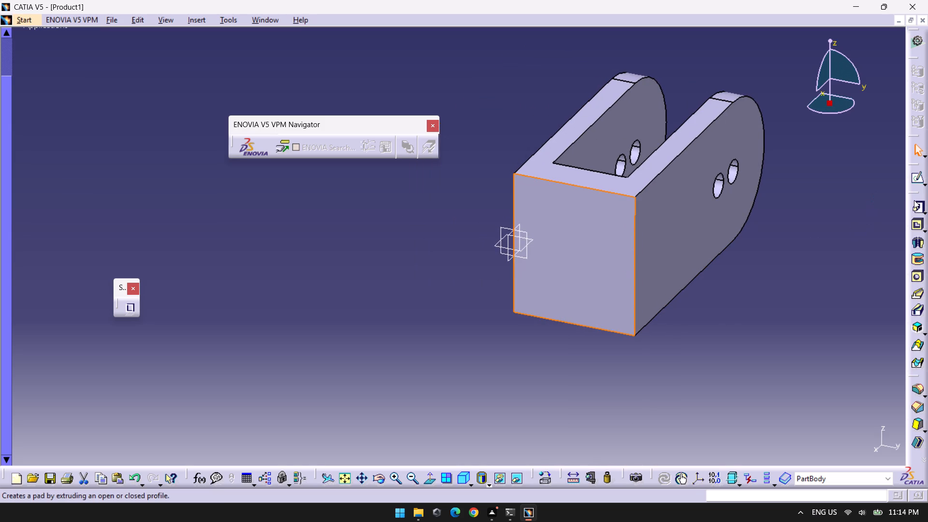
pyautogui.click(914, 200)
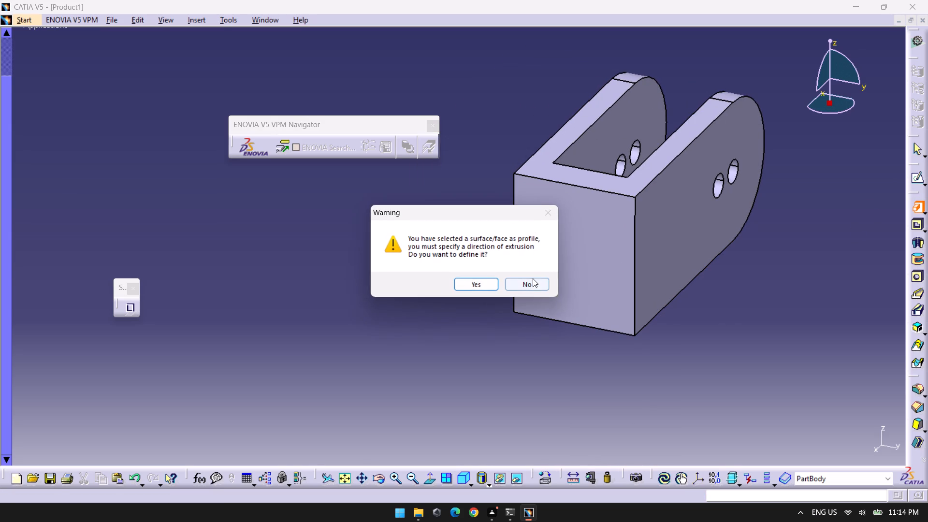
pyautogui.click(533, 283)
# Open a new sketch on the outer end face of the connecting block, opposite the rounded arms.
pyautogui.click(606, 241)
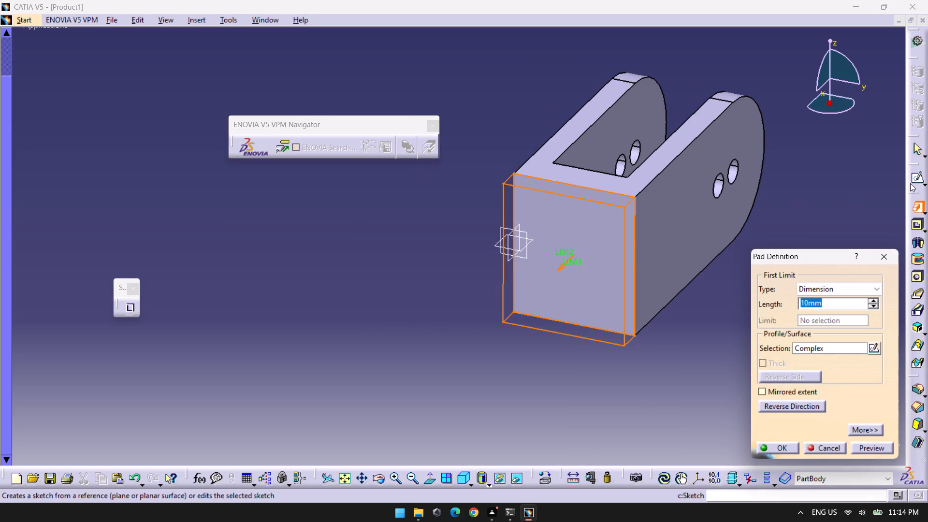
pyautogui.click(913, 179)
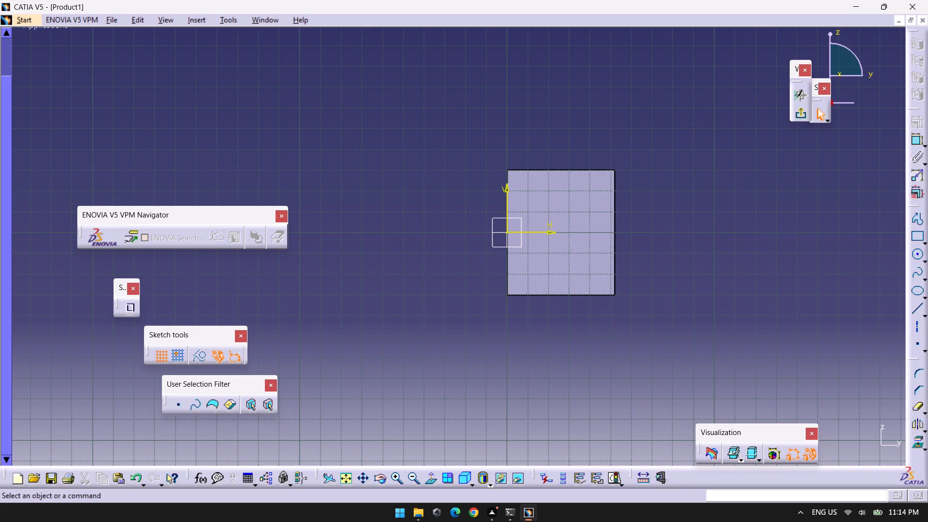
# Measure the end face's width with a temporary dimension between its two vertical edges, without keeping it.
pyautogui.click(919, 143)
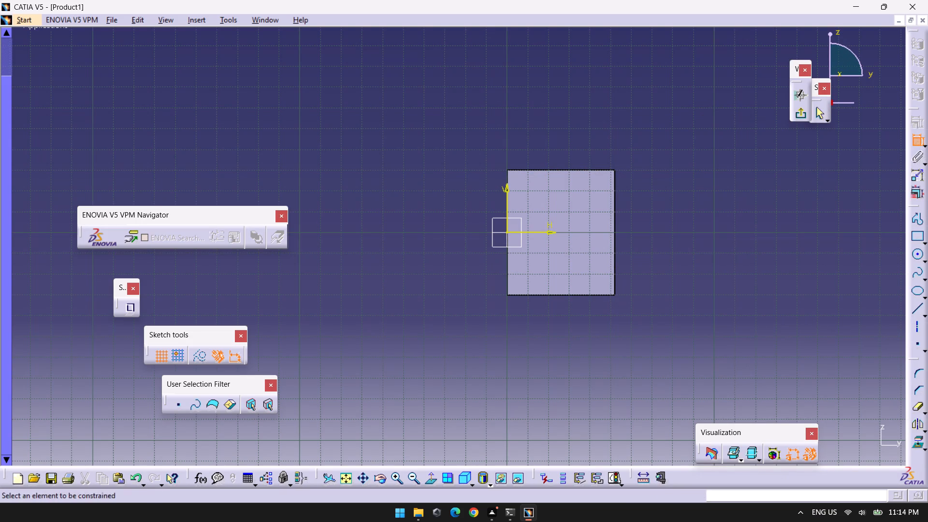
pyautogui.click(509, 172)
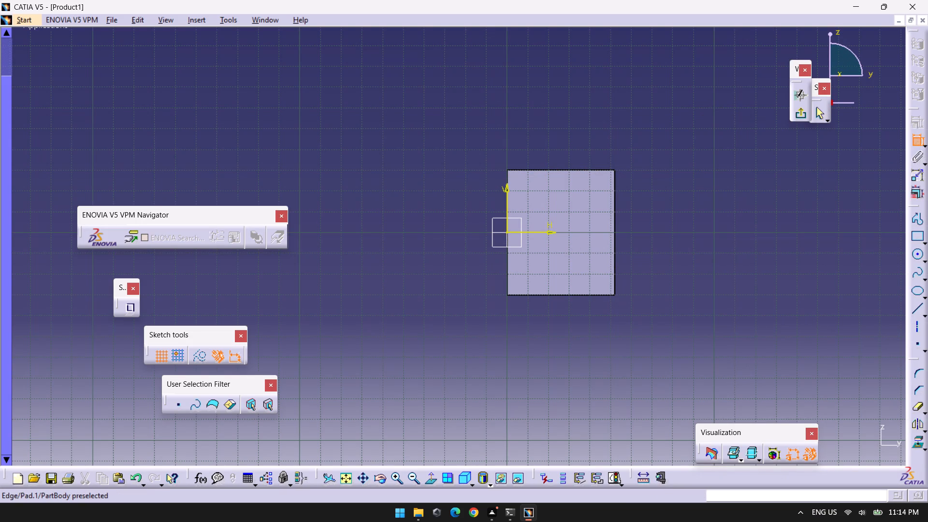
pyautogui.click(617, 173)
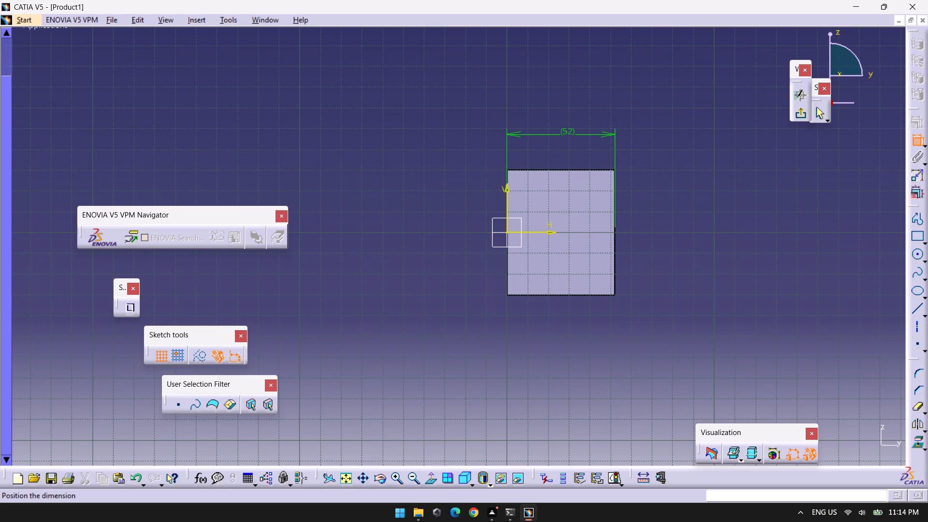
pyautogui.press('Escape')
pyautogui.press('Escape')
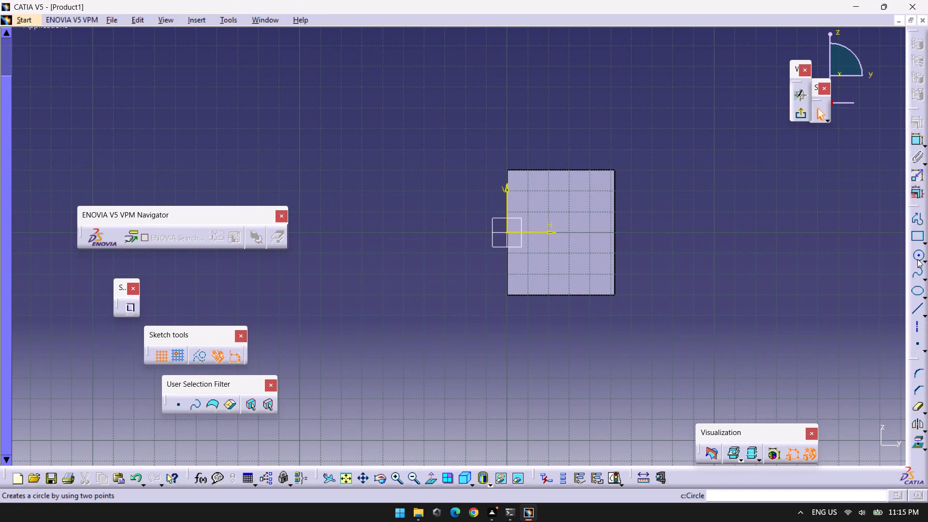
# Draw a 26 mm horizontal line from the sketch origin along the horizontal axis to the middle of the end face.
pyautogui.click(913, 309)
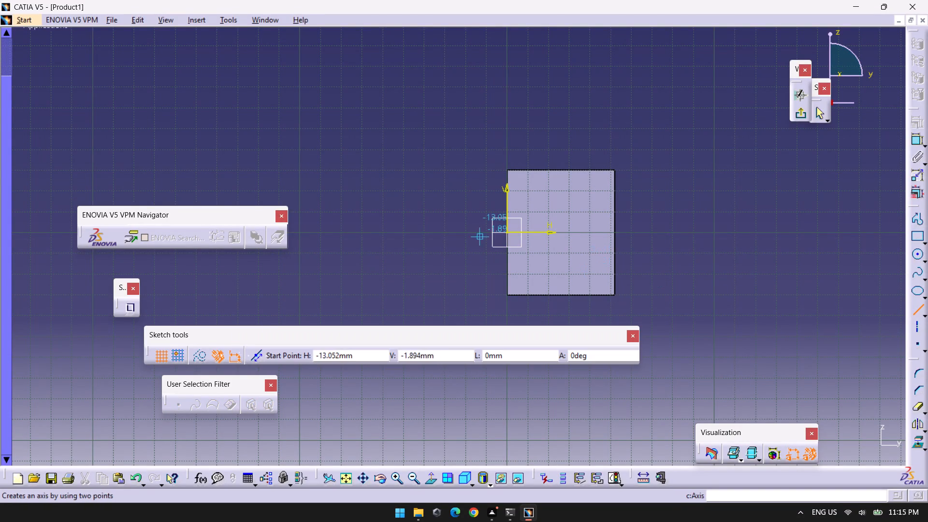
pyautogui.click(505, 232)
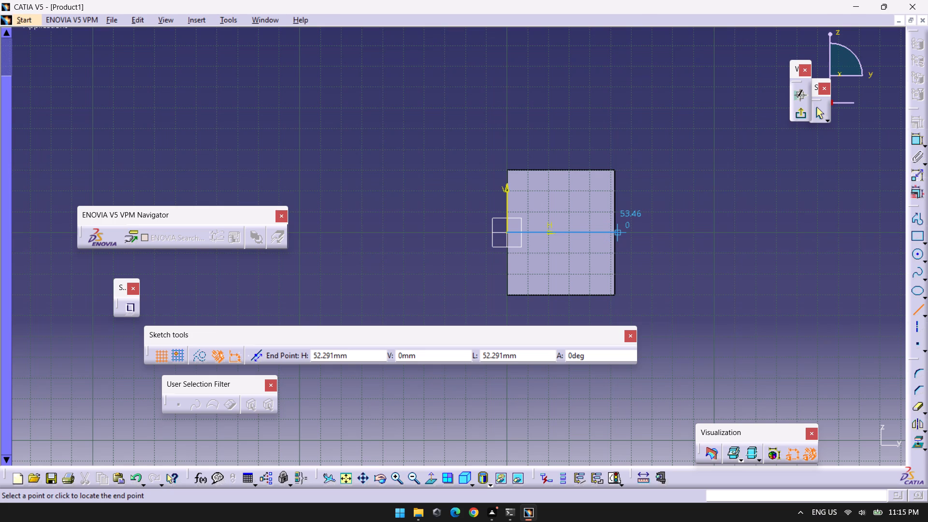
pyautogui.press('Tab')
pyautogui.press('Tab')
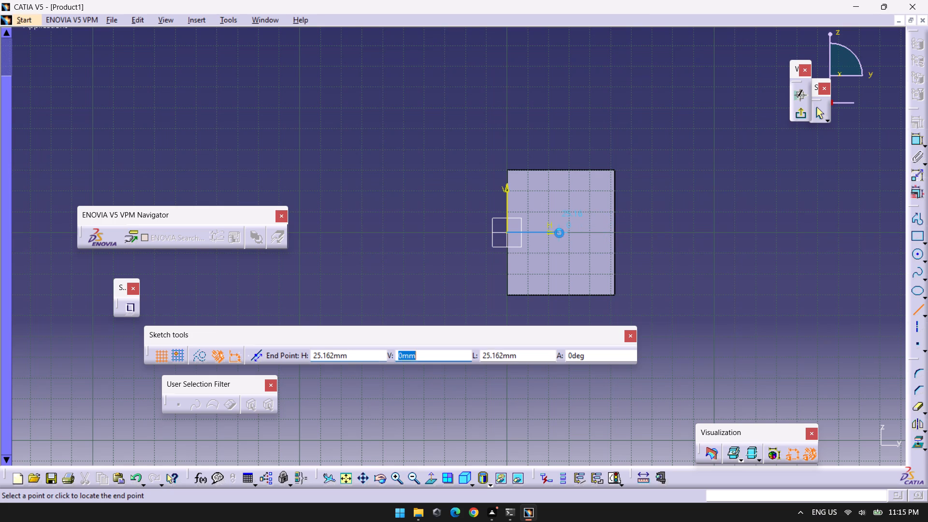
pyautogui.press('Tab')
pyautogui.write('26')
pyautogui.press('Return')
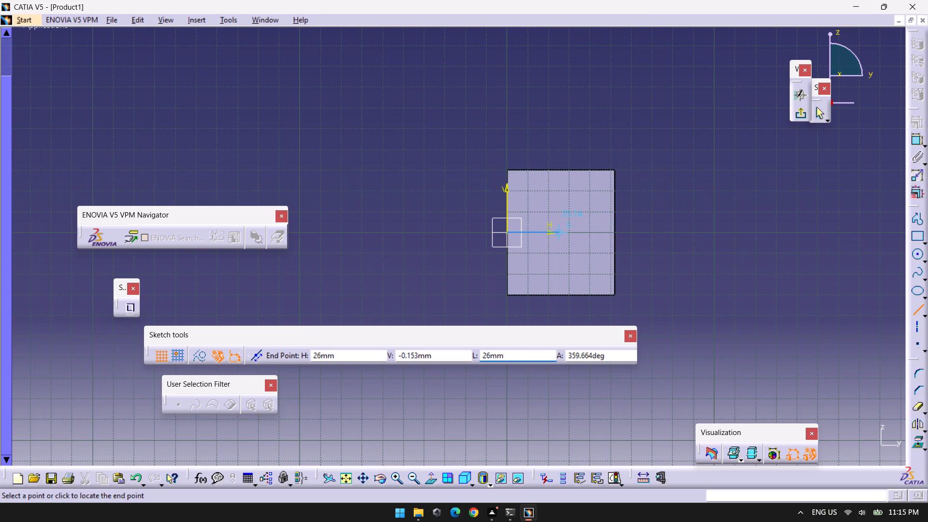
pyautogui.click(569, 232)
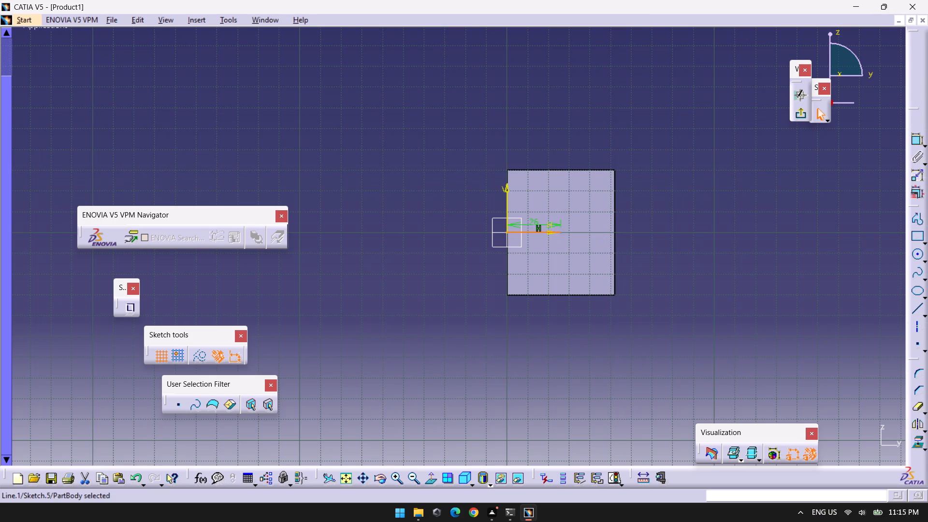
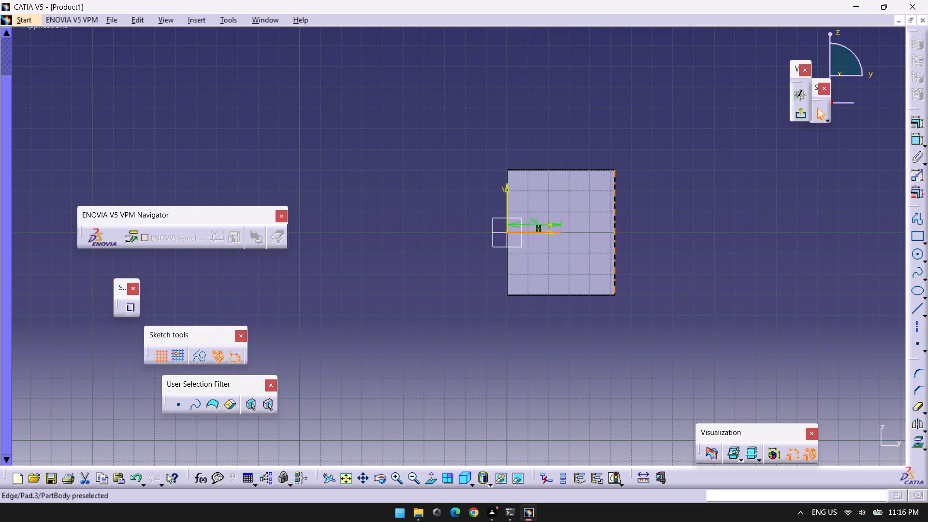
# Draw a circle of radius 20 mm centred on the free end of the 26 mm line, and exit the sketch.
pyautogui.click(917, 254)
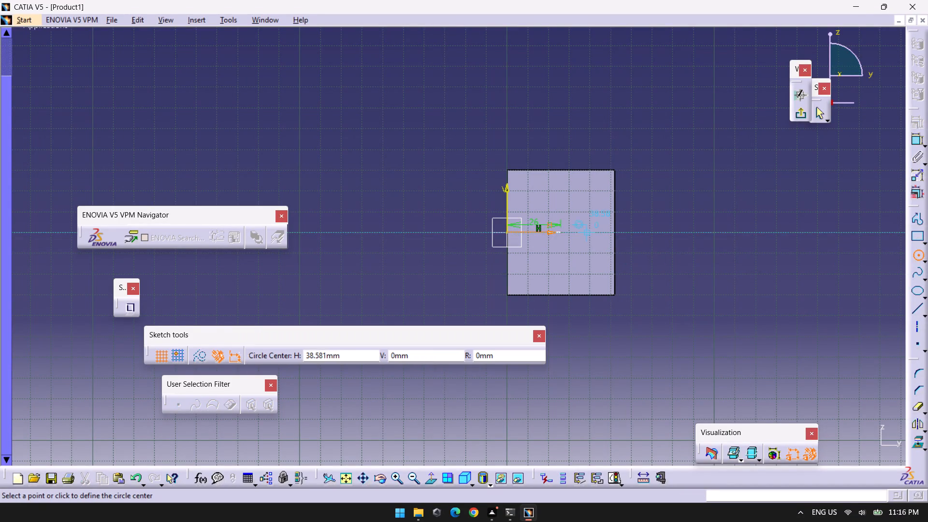
pyautogui.click(562, 232)
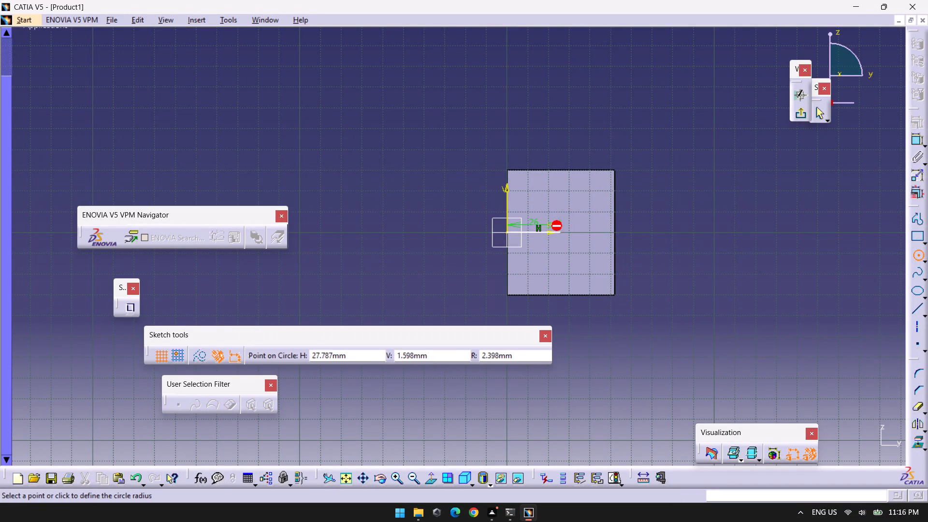
pyautogui.press('Tab')
pyautogui.press('Tab')
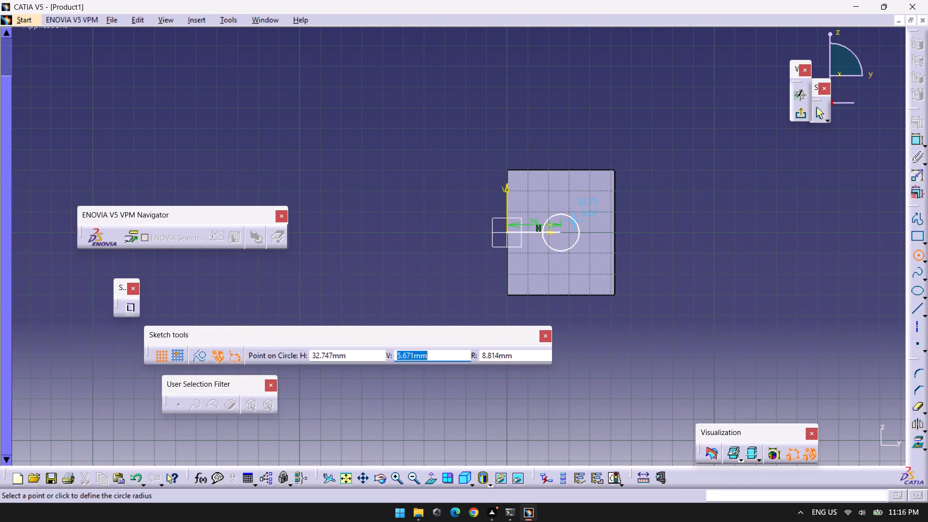
pyautogui.press('Tab')
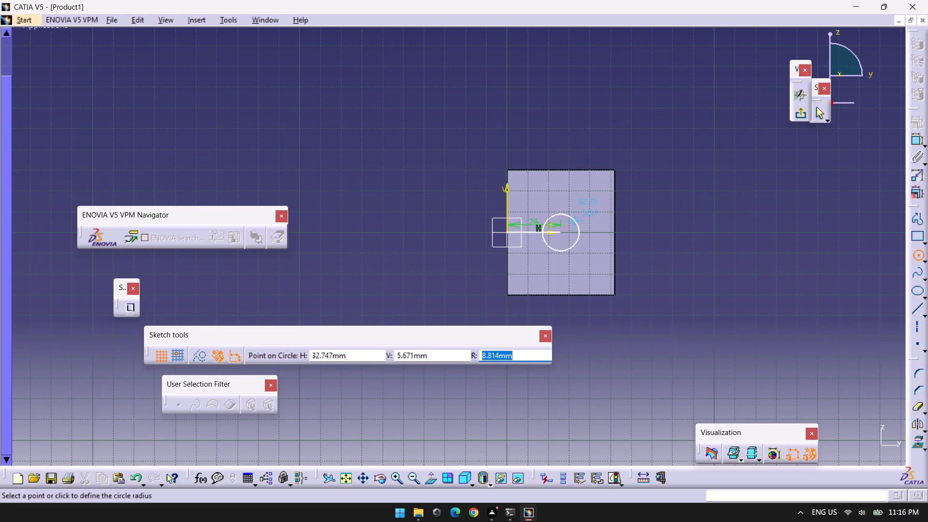
pyautogui.write('220')
pyautogui.press('BackSpace')
pyautogui.press('BackSpace')
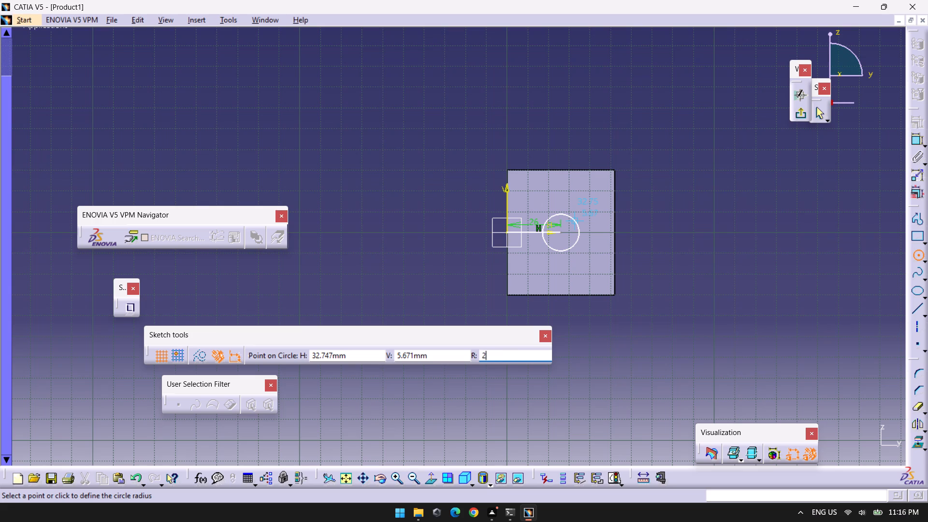
pyautogui.press('0')
pyautogui.press('Return')
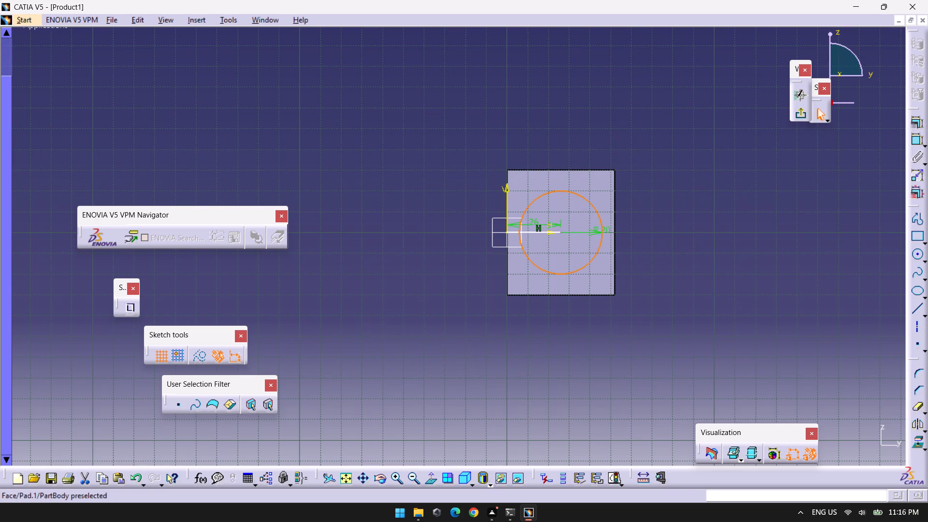
pyautogui.click(800, 113)
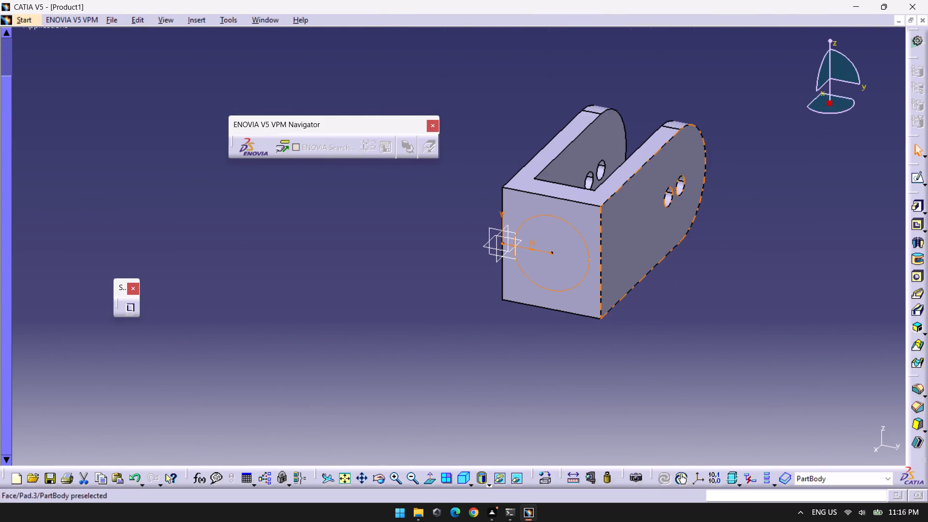
# Reopen the end-face sketch, delete the 26 mm helper line, and exit the sketch.
pyautogui.click(911, 181)
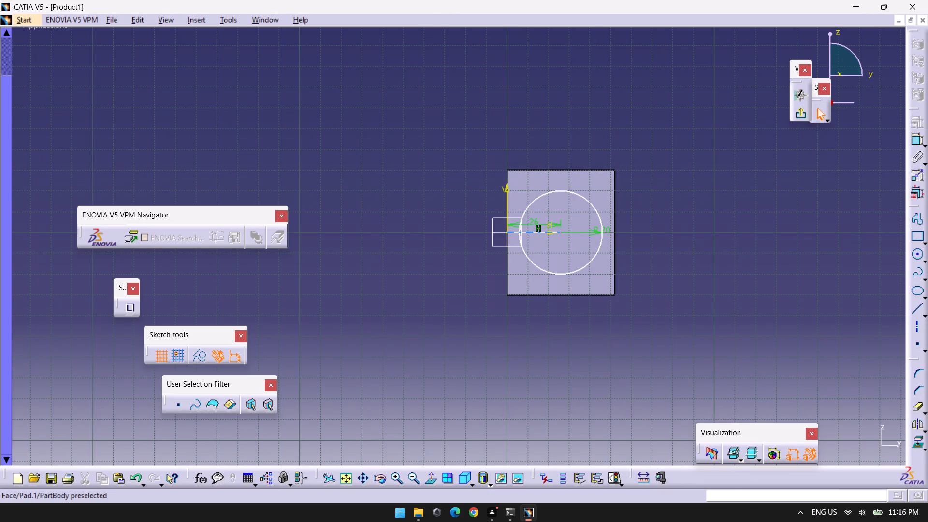
pyautogui.click(545, 233)
pyautogui.press('Delete')
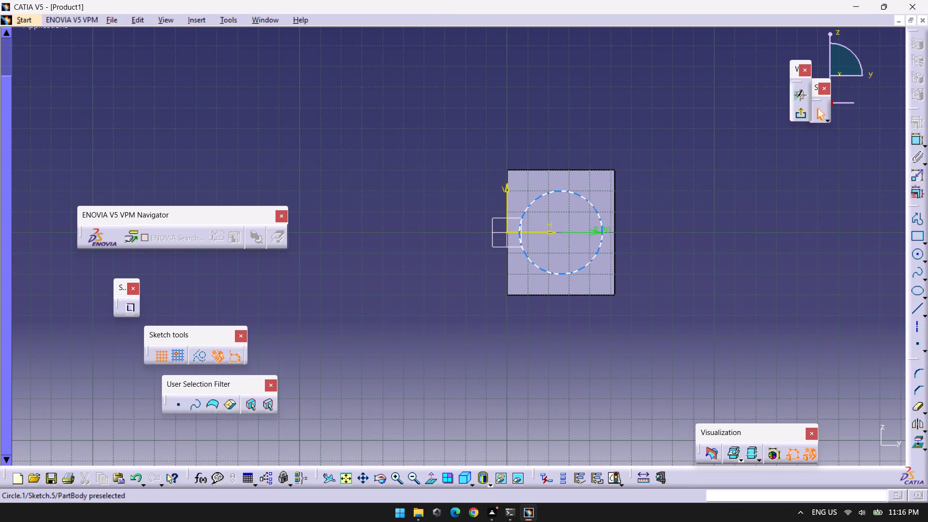
pyautogui.click(806, 116)
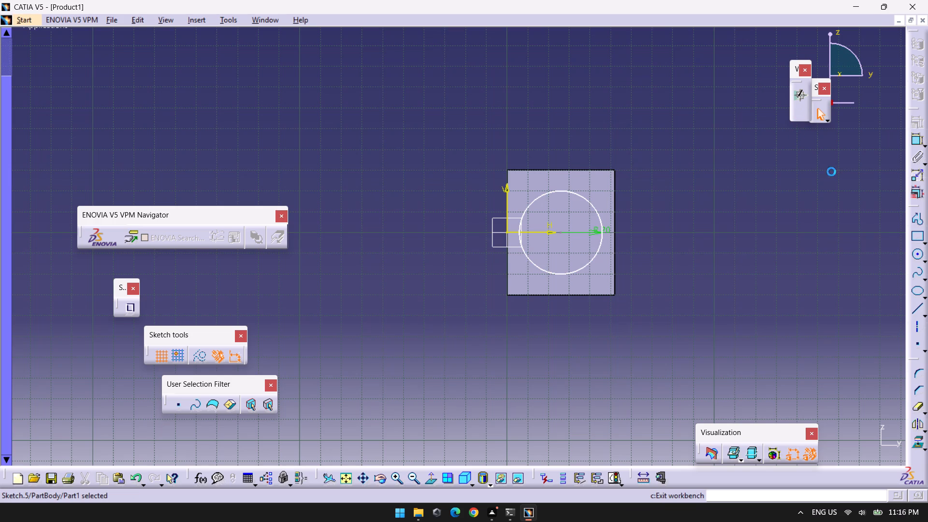
# Pad the end-face circle outward by 25 mm.
pyautogui.click(915, 209)
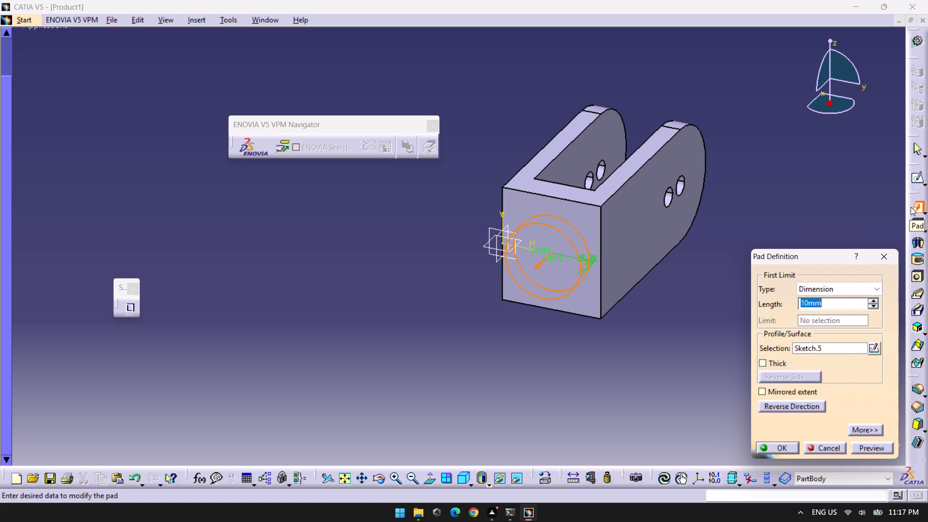
pyautogui.write('25')
pyautogui.press('Return')
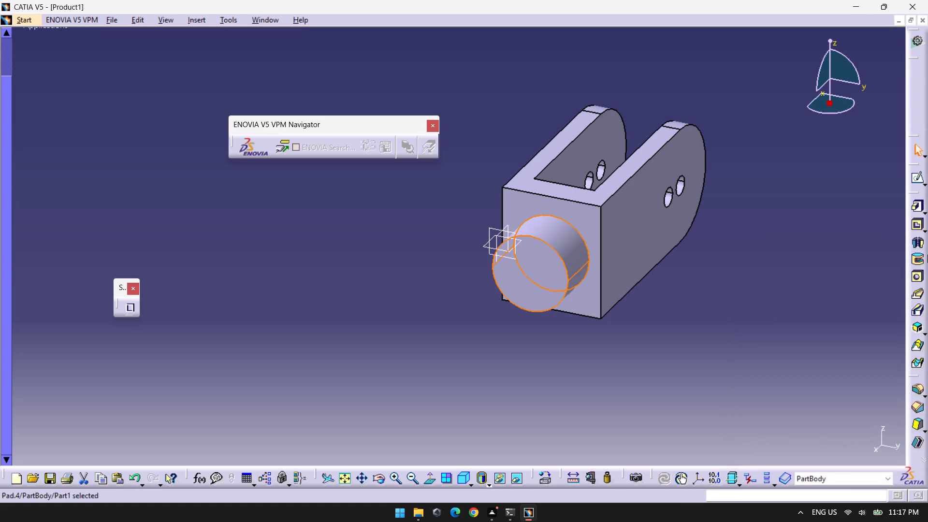
pyautogui.click(757, 304)
# Open a new sketch on the flat circular face of the 25 mm long cylinder.
pyautogui.click(529, 275)
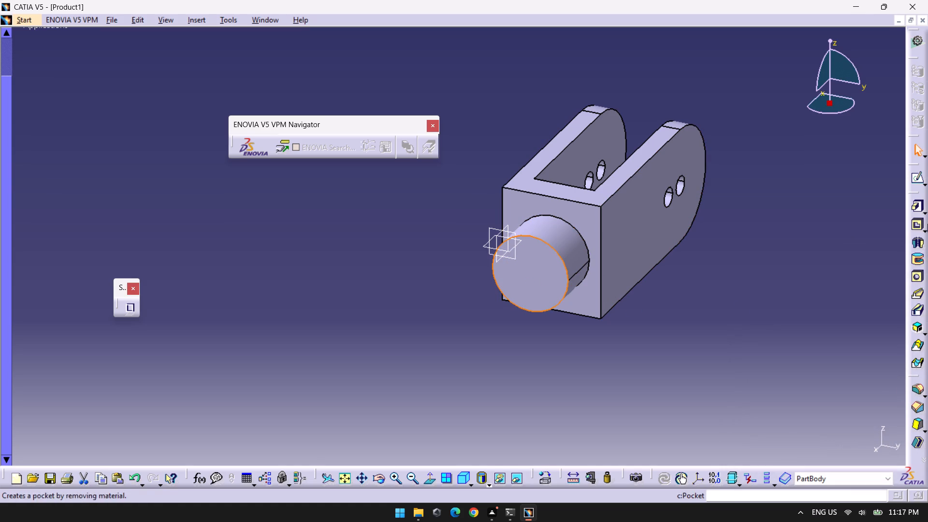
pyautogui.click(910, 179)
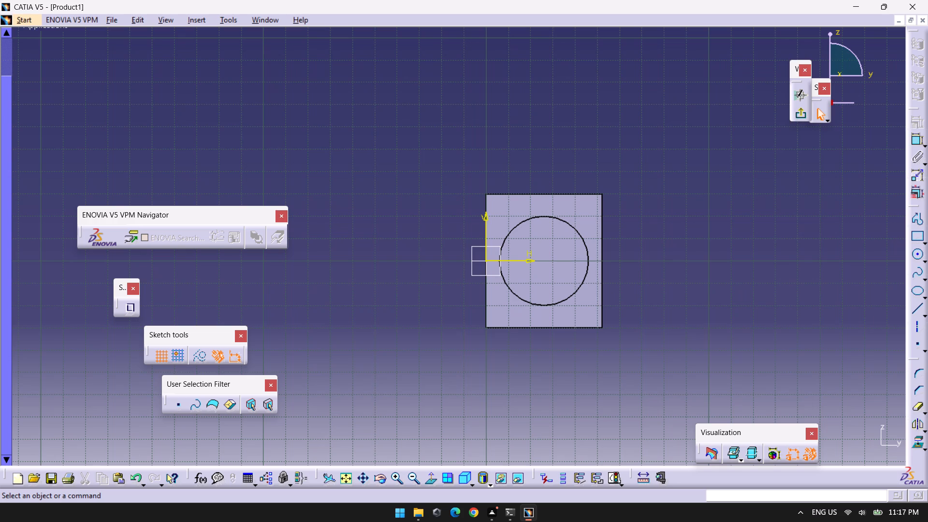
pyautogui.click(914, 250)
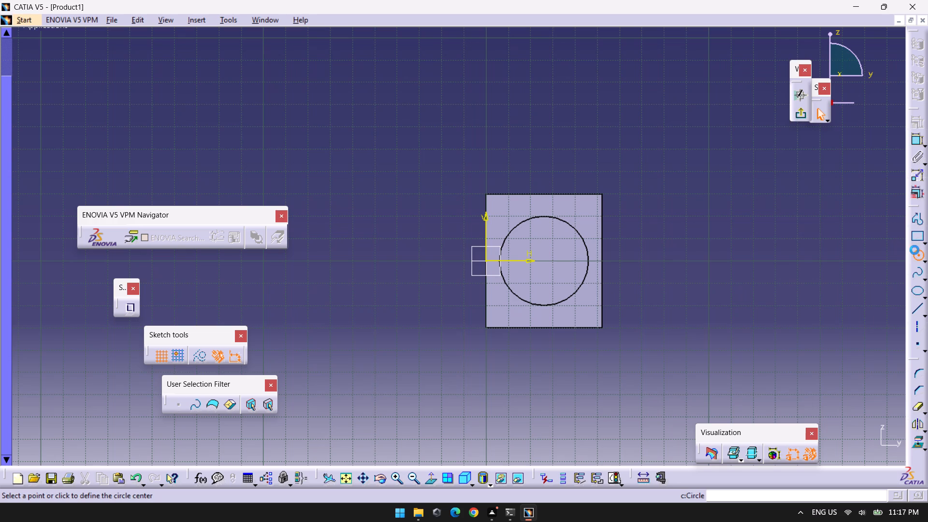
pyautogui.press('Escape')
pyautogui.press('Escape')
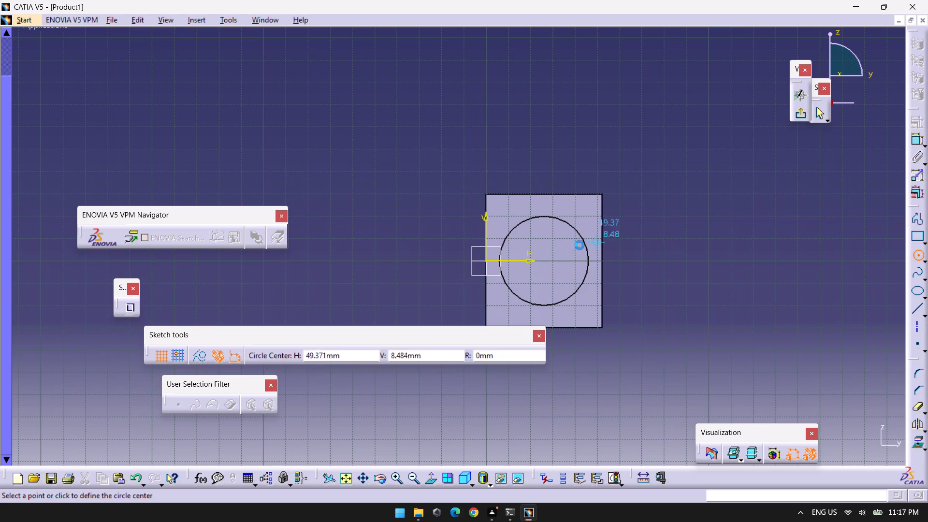
# Draw a 26 mm horizontal line from the sketch origin along the horizontal axis to the centre of the cylinder.
pyautogui.click(914, 309)
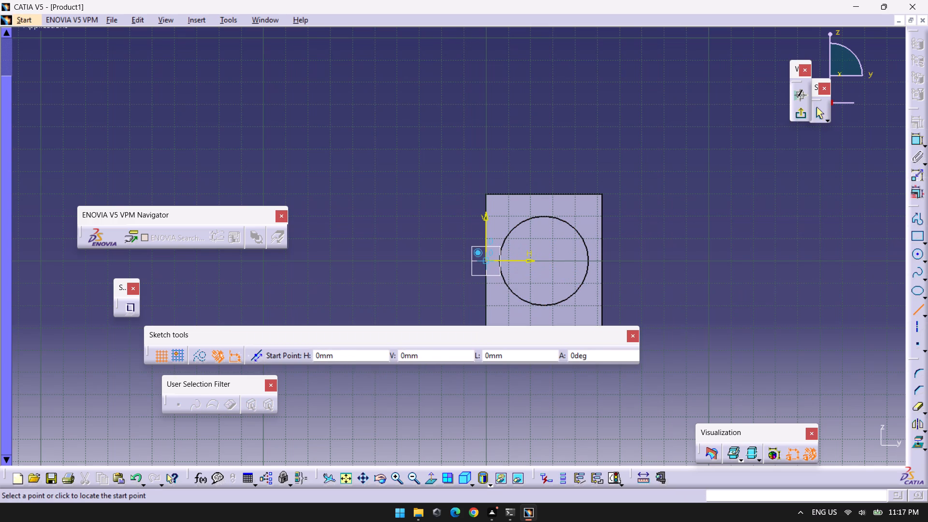
pyautogui.click(485, 261)
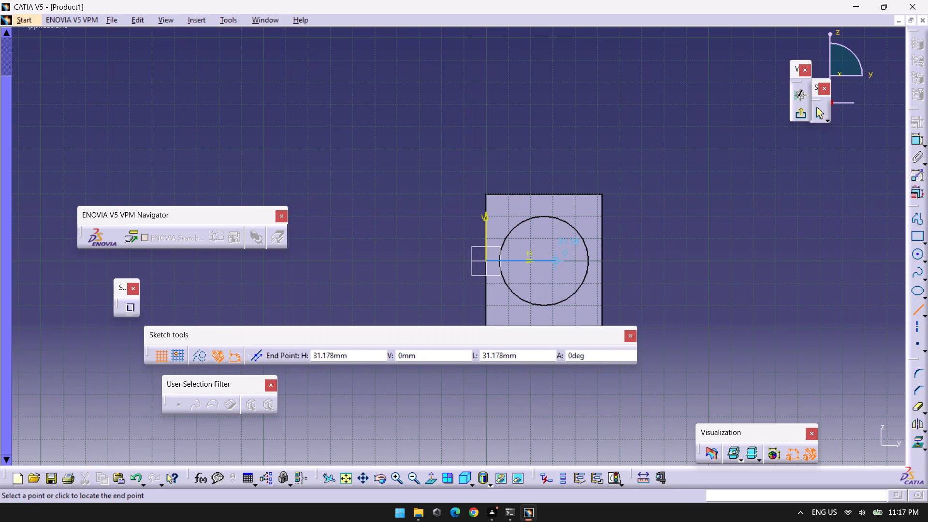
pyautogui.press('Tab')
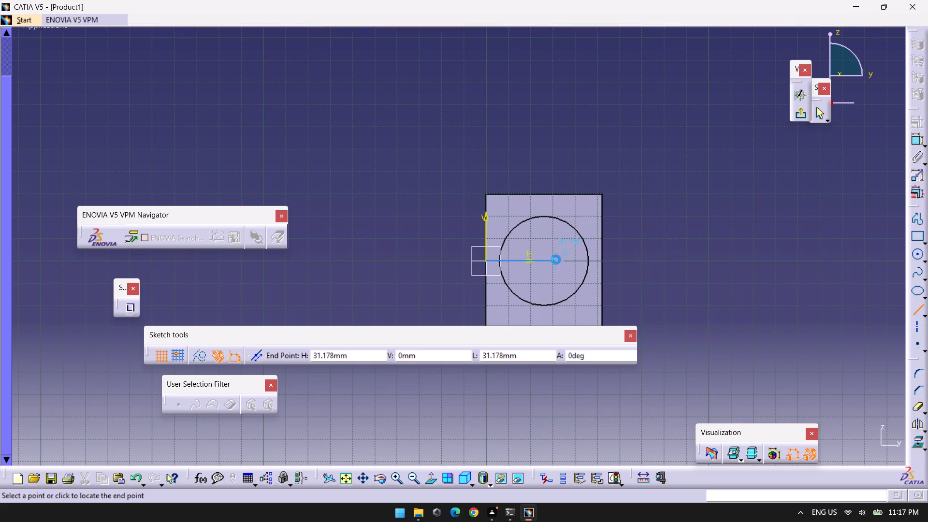
pyautogui.press('Tab')
pyautogui.press('Tab')
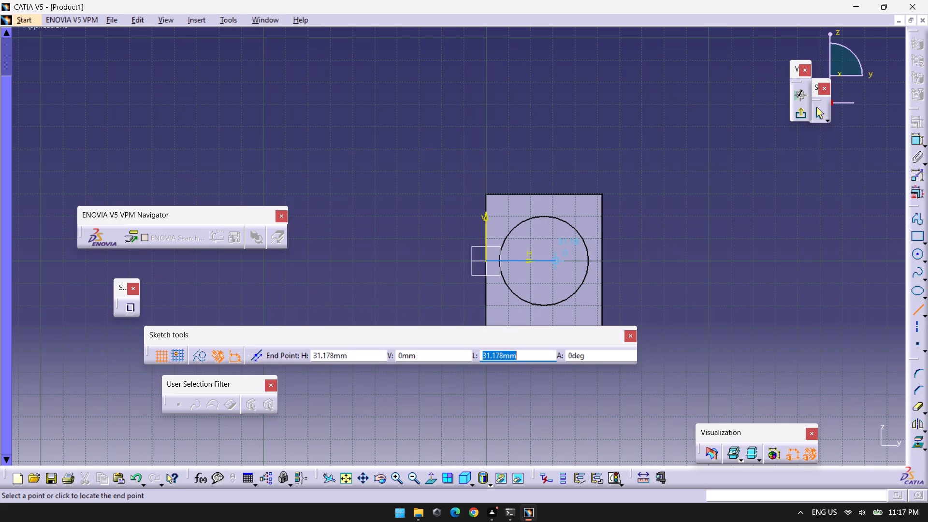
pyautogui.write('26')
pyautogui.press('Return')
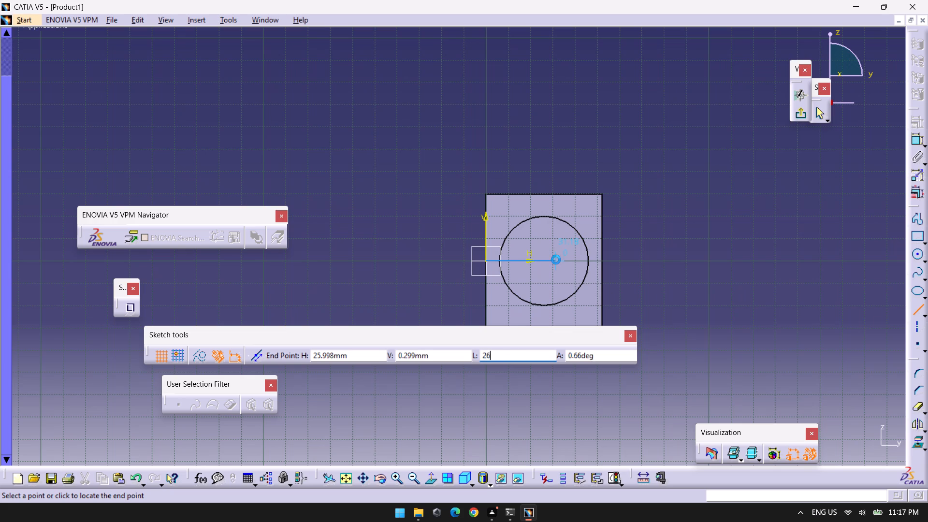
pyautogui.click(547, 258)
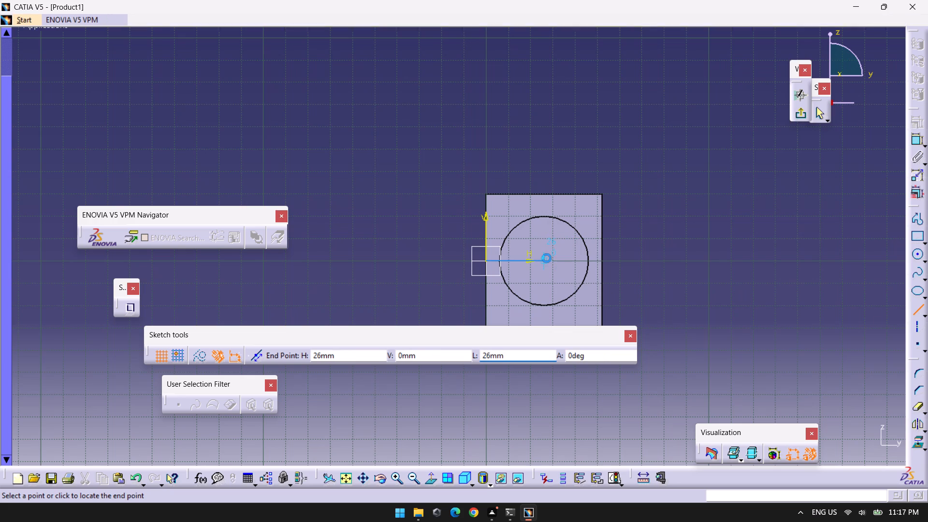
# Draw a circle of radius 12.5 mm centred on the free end of the helper line, and exit the sketch.
pyautogui.click(920, 260)
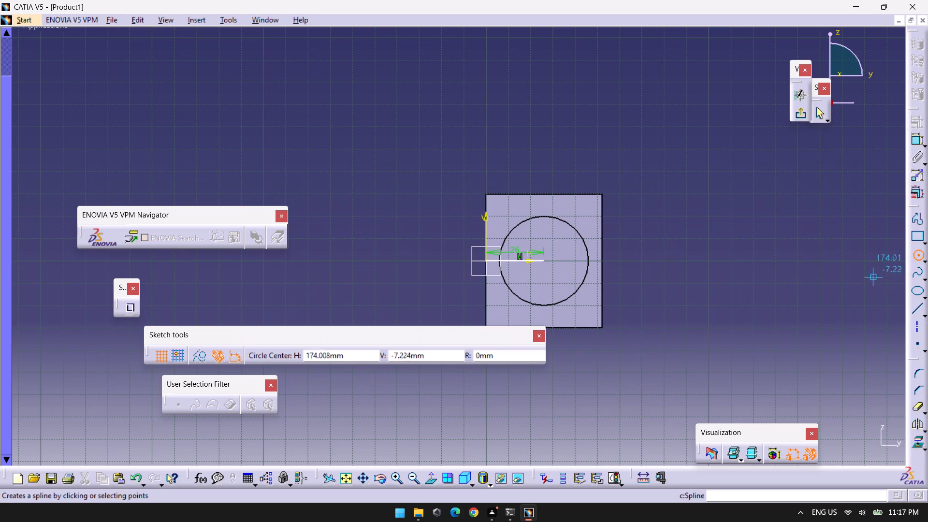
pyautogui.click(547, 261)
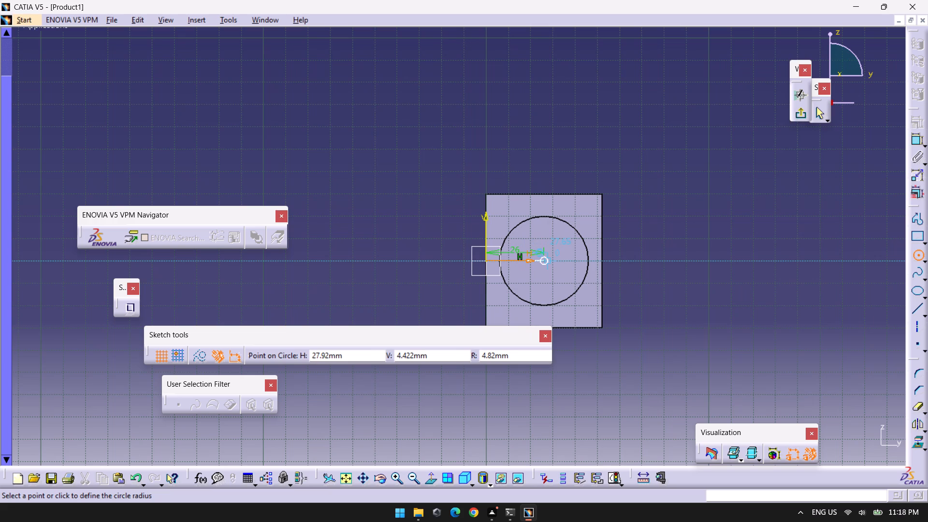
pyautogui.press('Tab')
pyautogui.press('Tab')
pyautogui.press('Tab')
pyautogui.write('12.5')
pyautogui.press('Return')
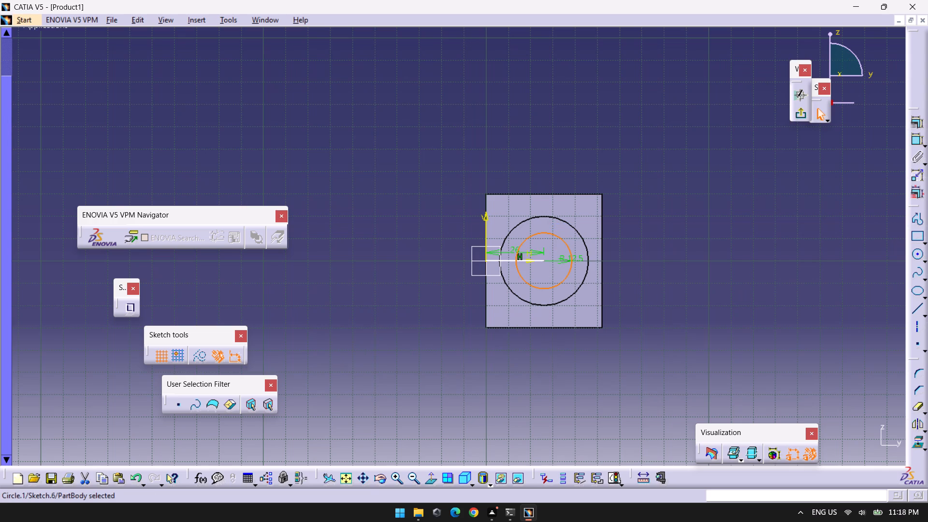
pyautogui.click(745, 238)
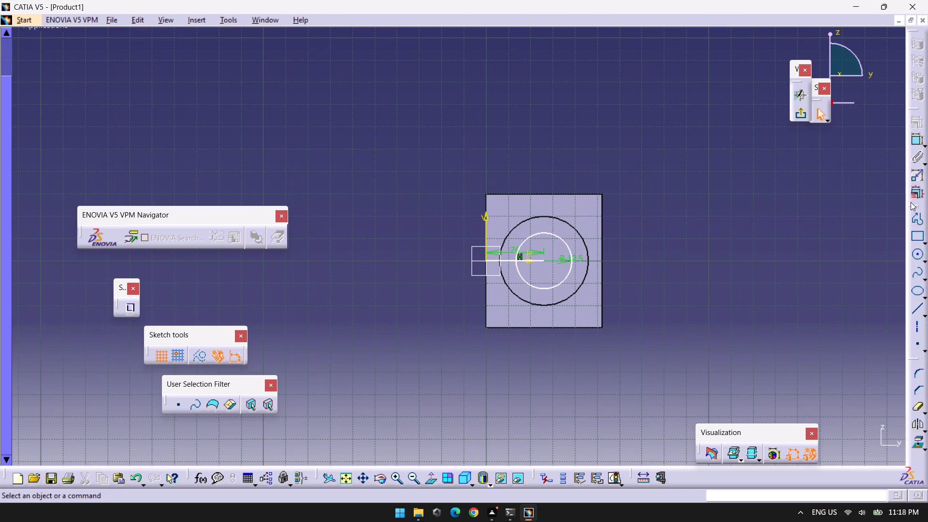
pyautogui.click(800, 113)
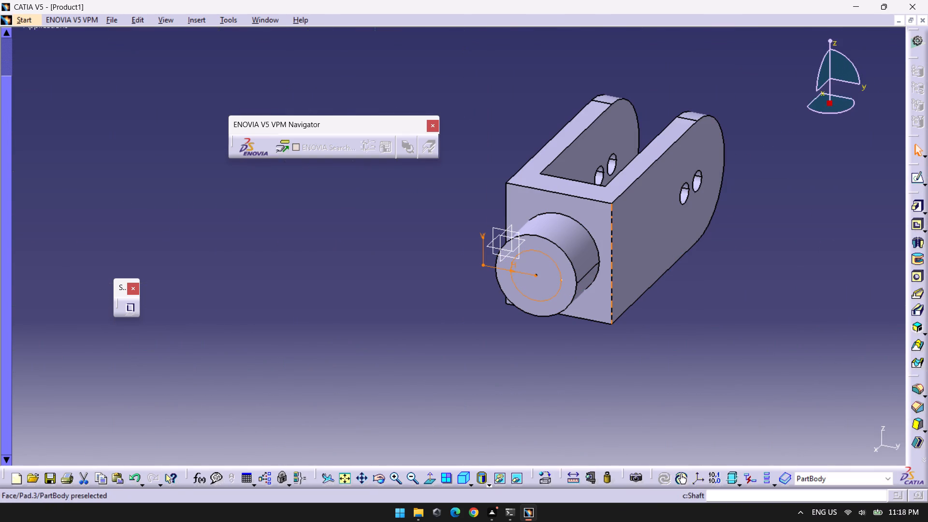
# Reopen the cylinder-face sketch, delete the 26 mm helper line, and exit the sketch.
pyautogui.click(917, 180)
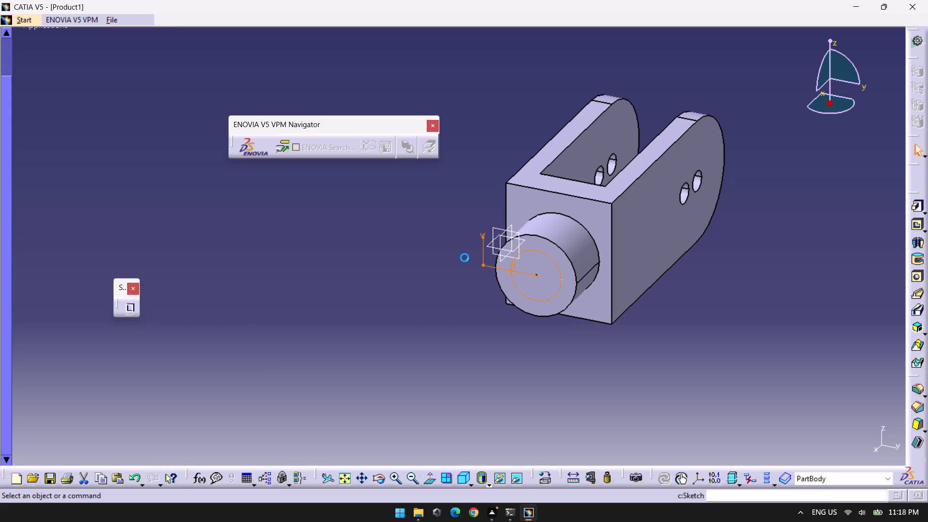
pyautogui.click(535, 261)
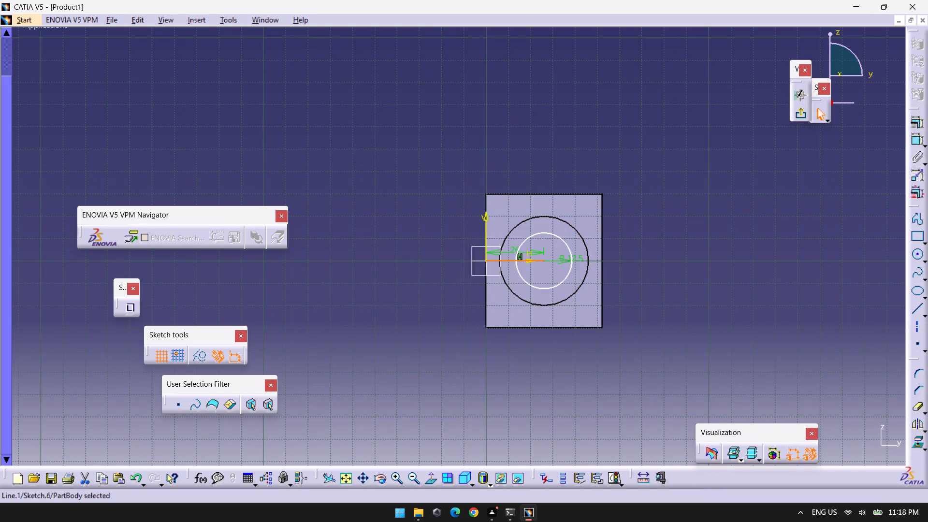
pyautogui.press('Delete')
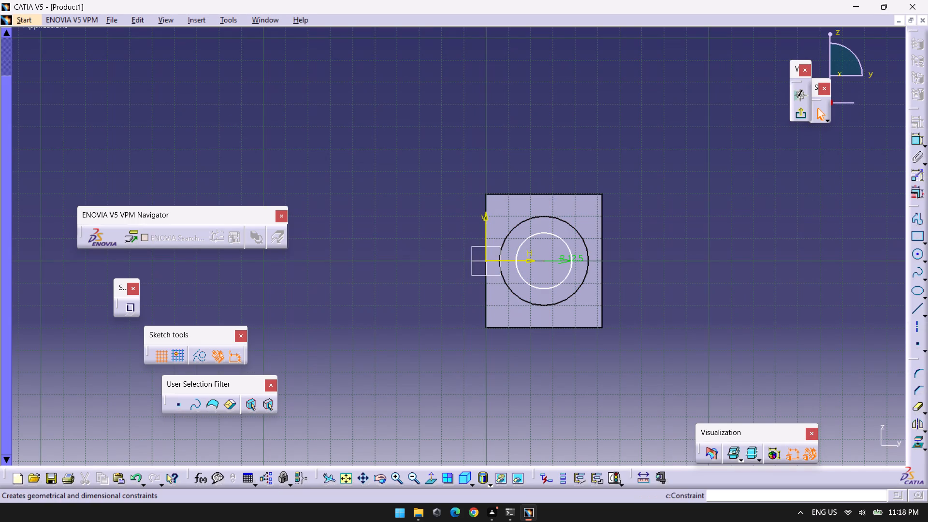
pyautogui.click(797, 114)
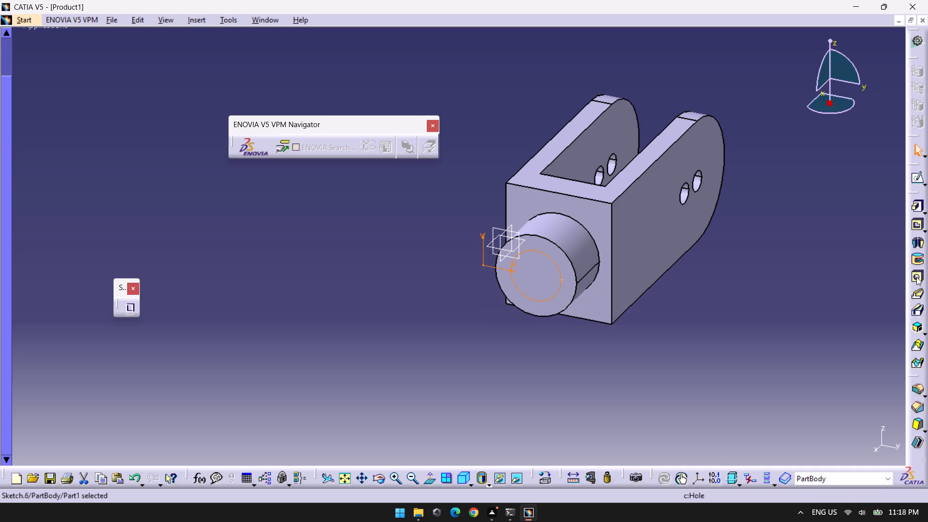
# Pad the 12.5 mm radius circle outward by 55 mm.
pyautogui.click(918, 206)
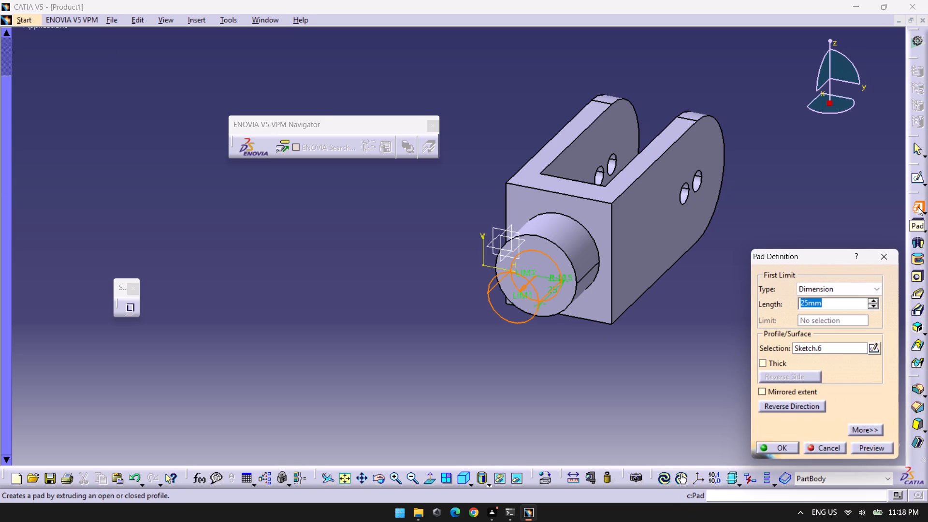
pyautogui.write('55')
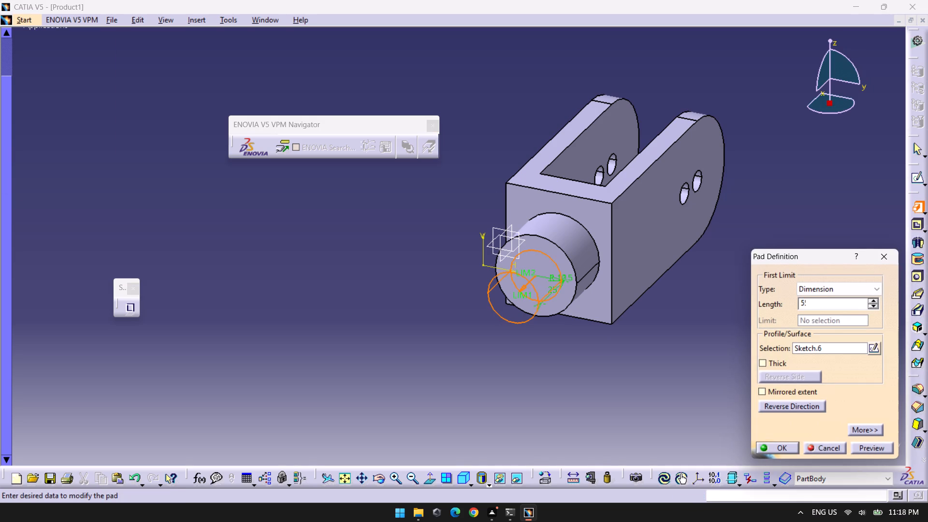
pyautogui.press('Return')
pyautogui.click(870, 340)
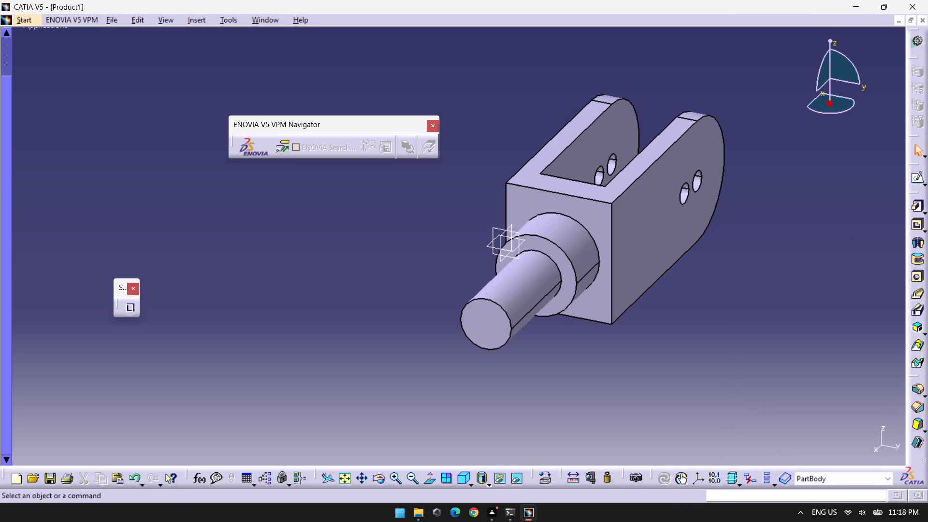
# Chamfer the circular edge at the thinner shaft section's free end with a 3 mm length and 45° angle.
pyautogui.click(511, 317)
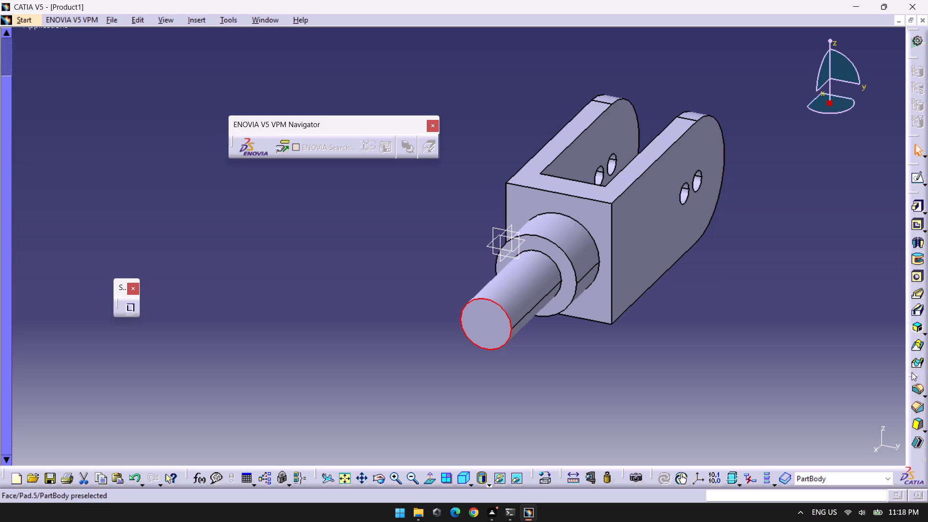
pyautogui.click(916, 409)
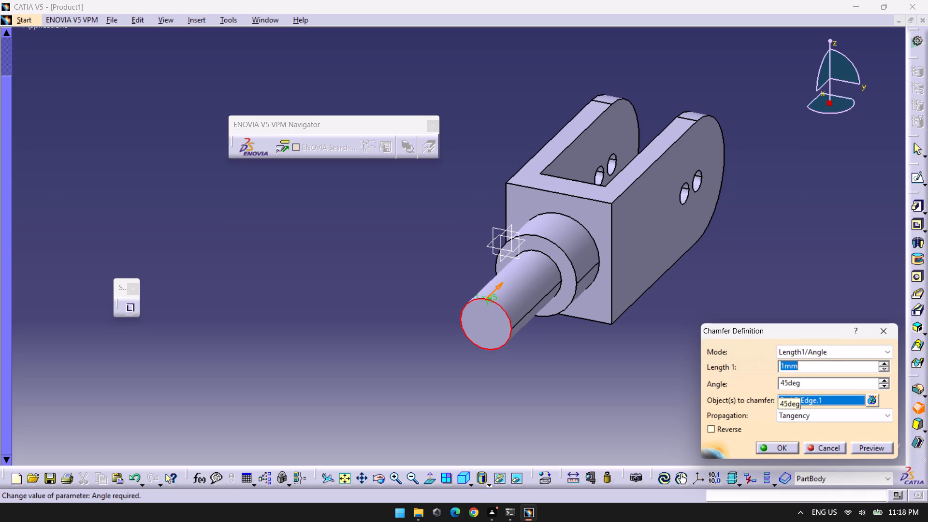
pyautogui.press('3')
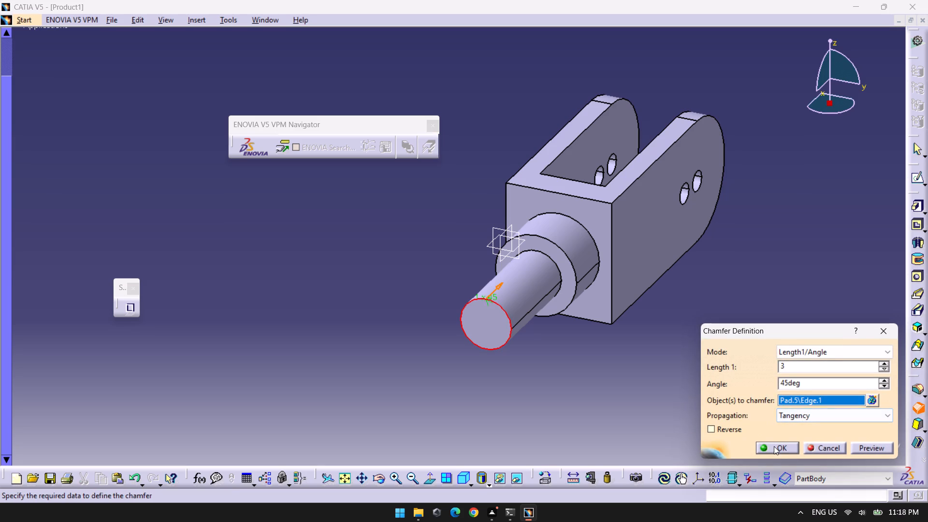
pyautogui.click(774, 446)
pyautogui.click(711, 309)
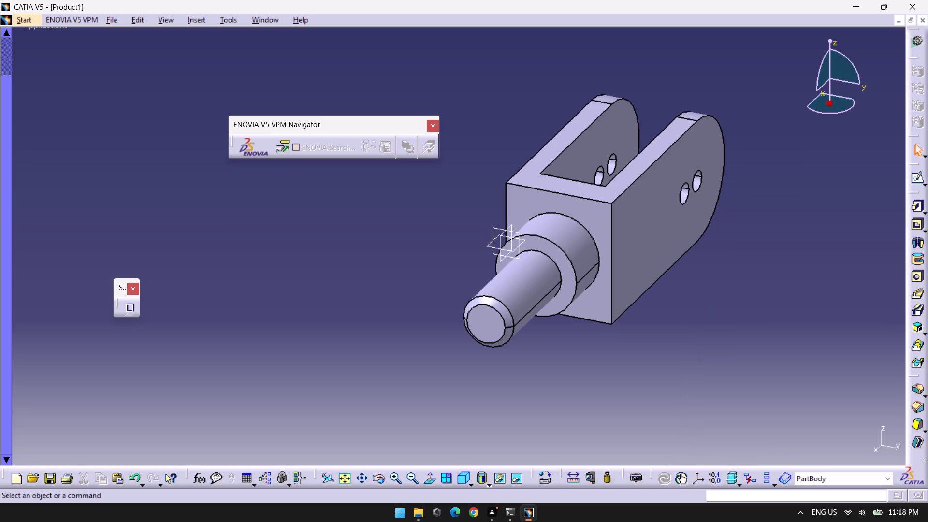
# Apply a 5 mm edge fillet where the larger cylinder meets the clevis block.
pyautogui.click(598, 250)
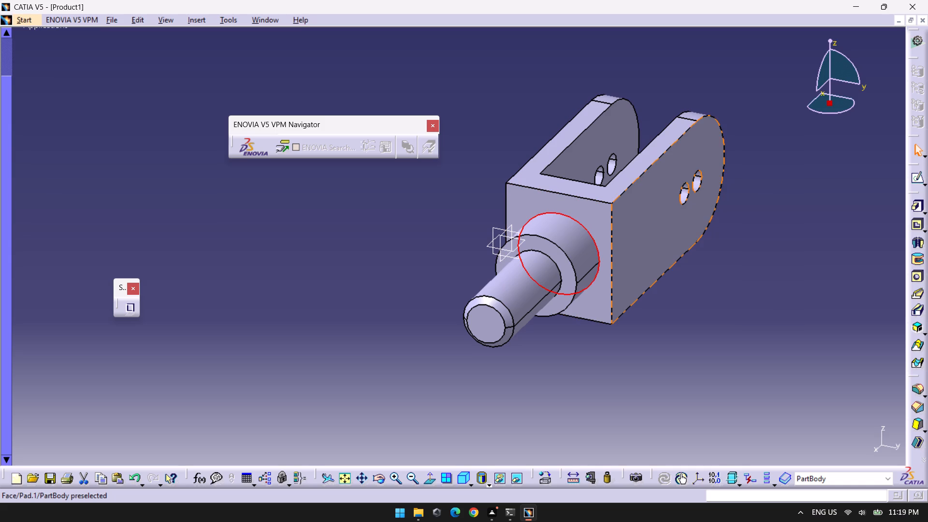
pyautogui.click(916, 384)
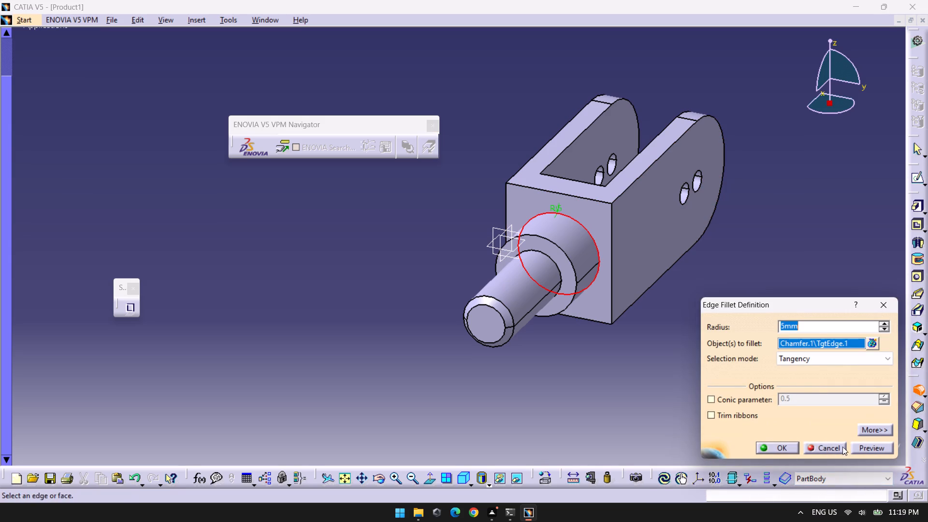
pyautogui.click(883, 452)
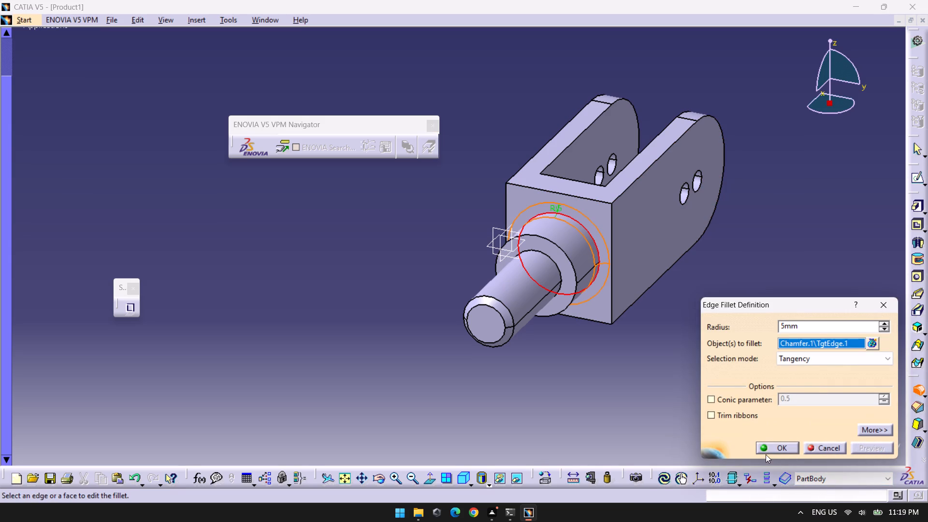
pyautogui.click(768, 450)
pyautogui.click(604, 386)
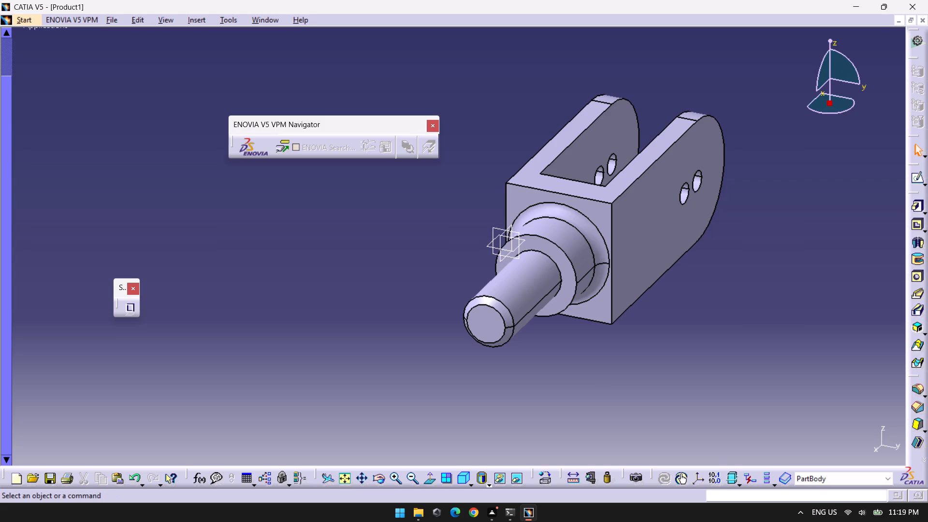
# Inspect the clevis bracket and stepped shaft from several sides.
pyautogui.moveTo(661, 353); pyautogui.dragTo(607, 341, button='middle')
pyautogui.rightClick(661, 353)
pyautogui.moveTo(607, 341); pyautogui.dragTo(603, 205, button='right')
pyautogui.moveTo(607, 341); pyautogui.dragTo(603, 205, button='middle')
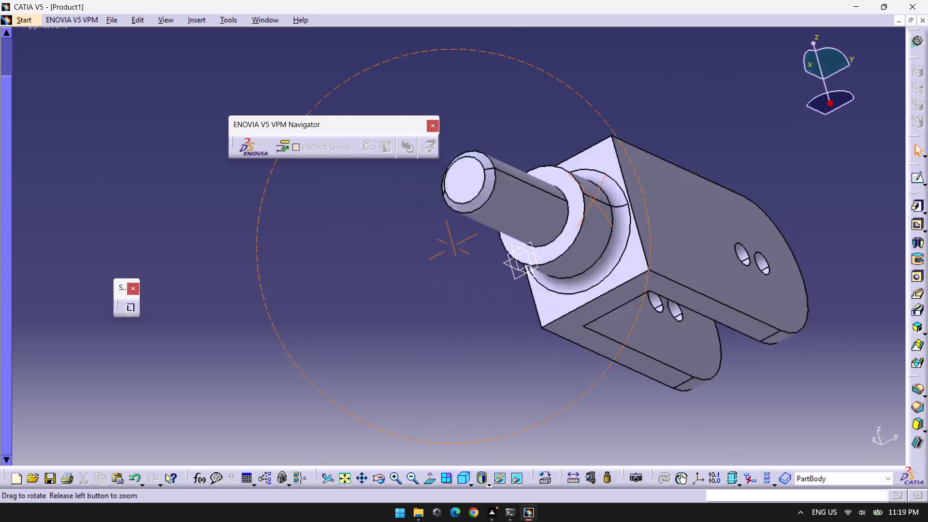
pyautogui.moveTo(603, 205); pyautogui.dragTo(809, 346, button='middle')
pyautogui.moveTo(603, 205); pyautogui.dragTo(809, 346, button='right')
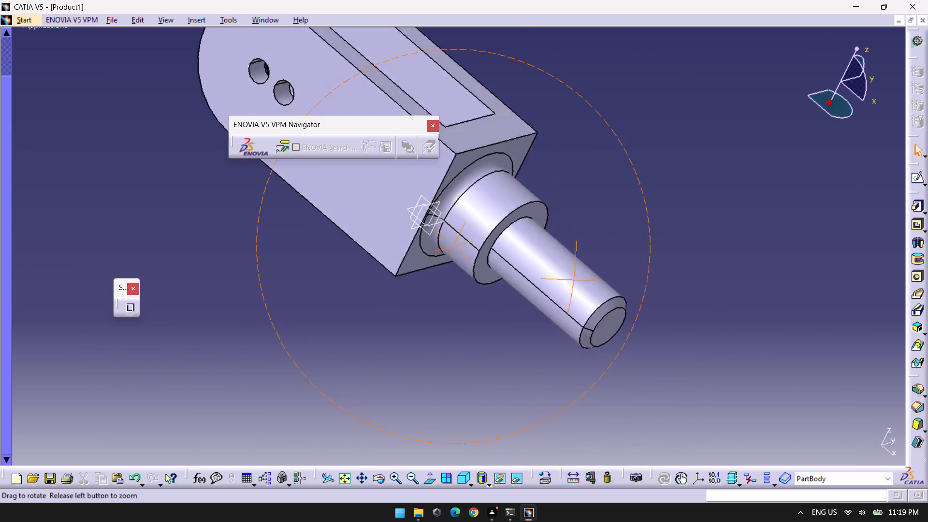
pyautogui.moveTo(809, 346); pyautogui.dragTo(638, 345, button='right')
pyautogui.moveTo(809, 346); pyautogui.dragTo(637, 342, button='middle')
pyautogui.moveTo(664, 229); pyautogui.dragTo(665, 228, button='middle')
pyautogui.rightClick(665, 228)
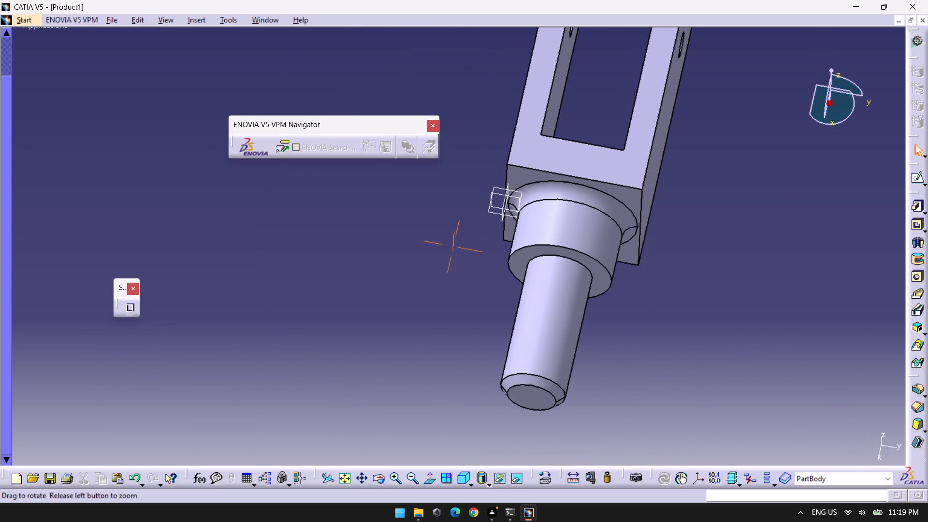
pyautogui.moveTo(665, 228); pyautogui.dragTo(463, 227, button='middle')
pyautogui.moveTo(672, 292); pyautogui.dragTo(463, 227, button='right')
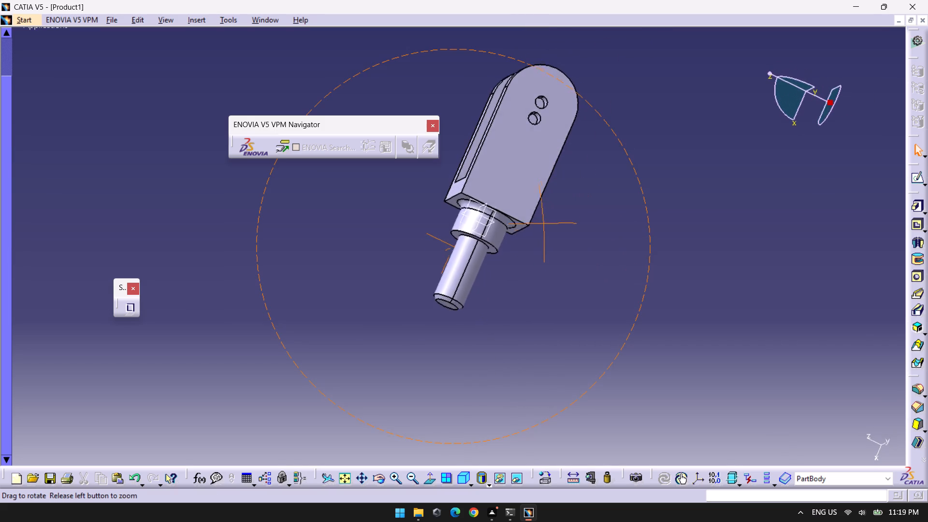
pyautogui.moveTo(463, 227); pyautogui.dragTo(462, 245, button='right')
pyautogui.moveTo(463, 227); pyautogui.dragTo(462, 245, button='middle')
pyautogui.scroll(1, 462, 245)
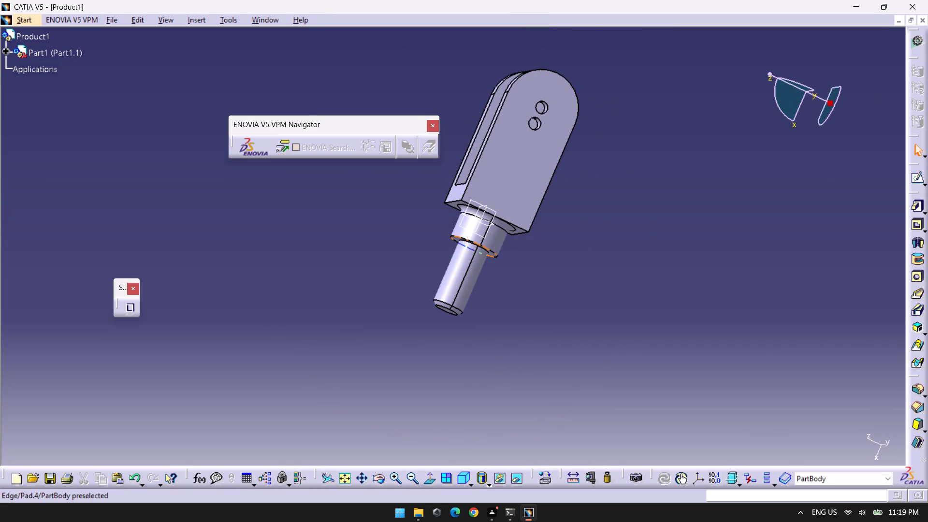
pyautogui.moveTo(569, 296); pyautogui.dragTo(664, 285, button='middle')
pyautogui.moveTo(569, 296); pyautogui.dragTo(664, 285, button='right')
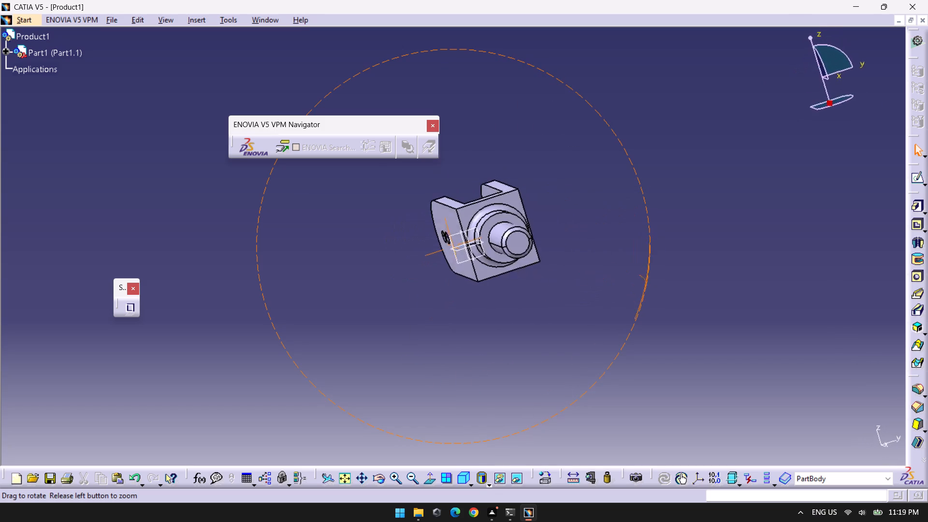
pyautogui.moveTo(664, 285); pyautogui.dragTo(647, 368, button='middle')
pyautogui.moveTo(664, 285); pyautogui.dragTo(647, 368, button='right')
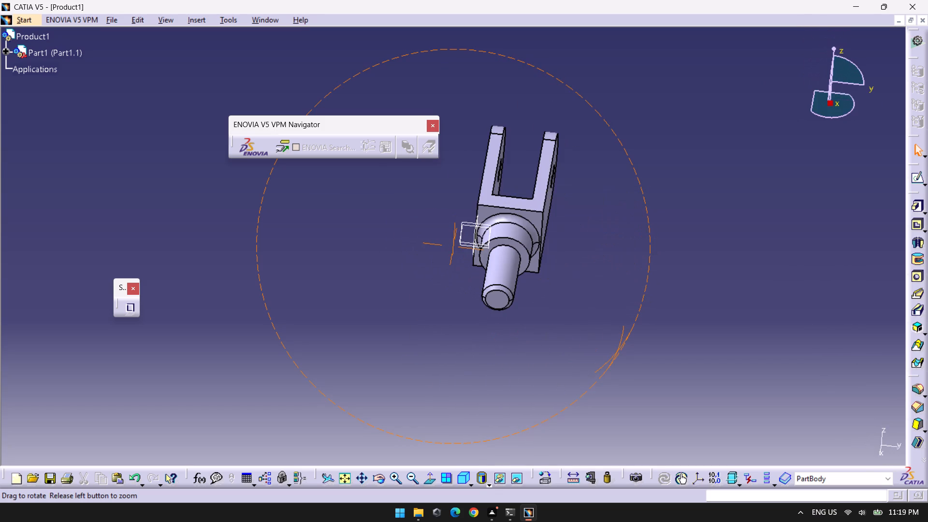
pyautogui.moveTo(647, 368); pyautogui.dragTo(466, 312, button='middle')
pyautogui.moveTo(647, 368); pyautogui.dragTo(466, 312, button='right')
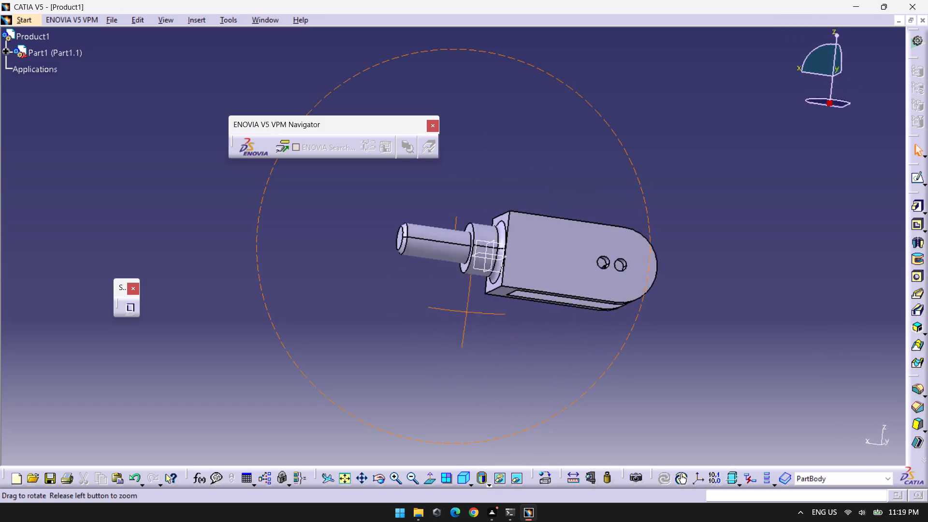
pyautogui.moveTo(466, 312); pyautogui.dragTo(626, 390, button='middle')
pyautogui.moveTo(466, 312); pyautogui.dragTo(626, 390, button='right')
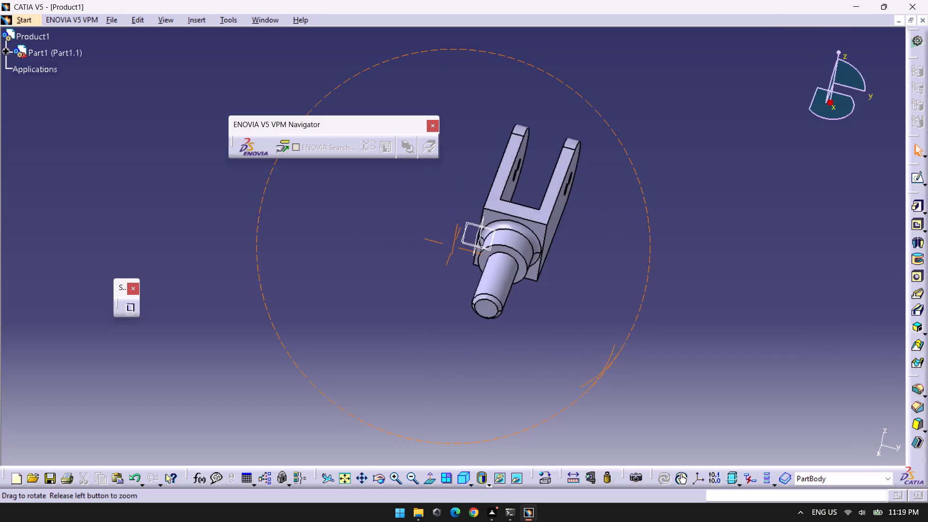
pyautogui.moveTo(626, 390); pyautogui.dragTo(500, 364, button='middle')
pyautogui.moveTo(626, 390); pyautogui.dragTo(500, 364, button='right')
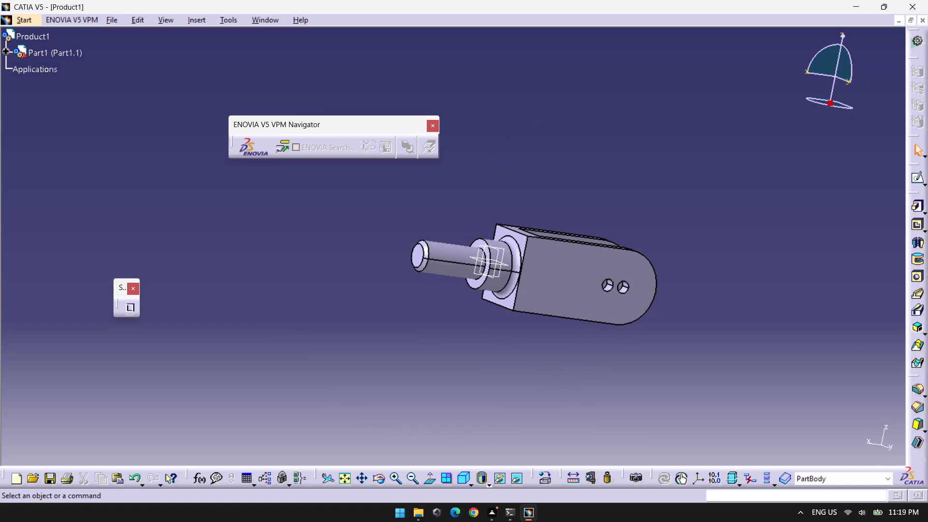
# Start saving the part in the catia parts folder and change its file name to Part9.
pyautogui.hotkey('ctrl', 's')
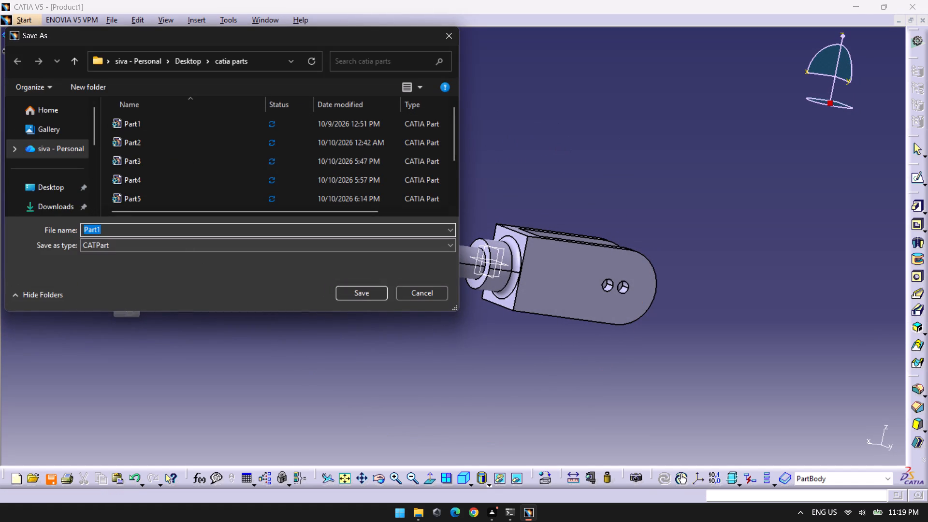
pyautogui.press('Right')
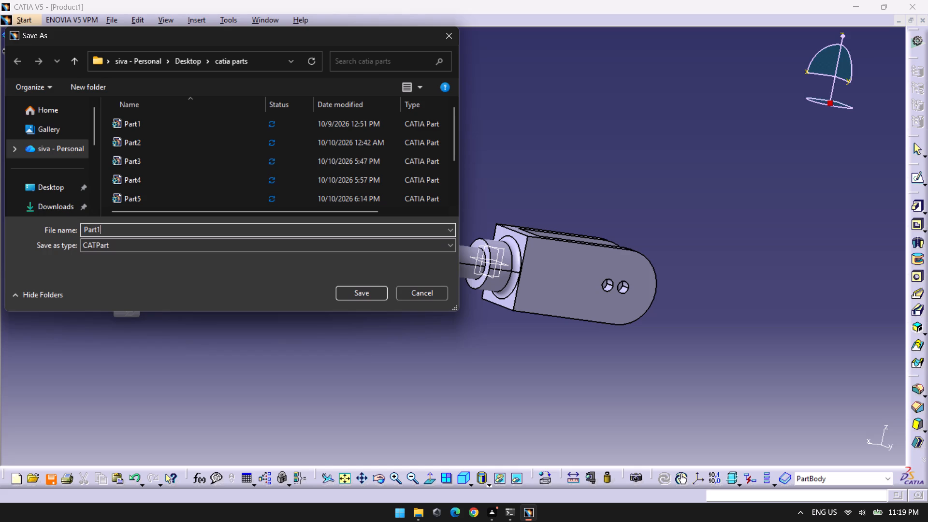
pyautogui.press('BackSpace')
pyautogui.press('9')
pyautogui.press('Return')
pyautogui.press('Escape')
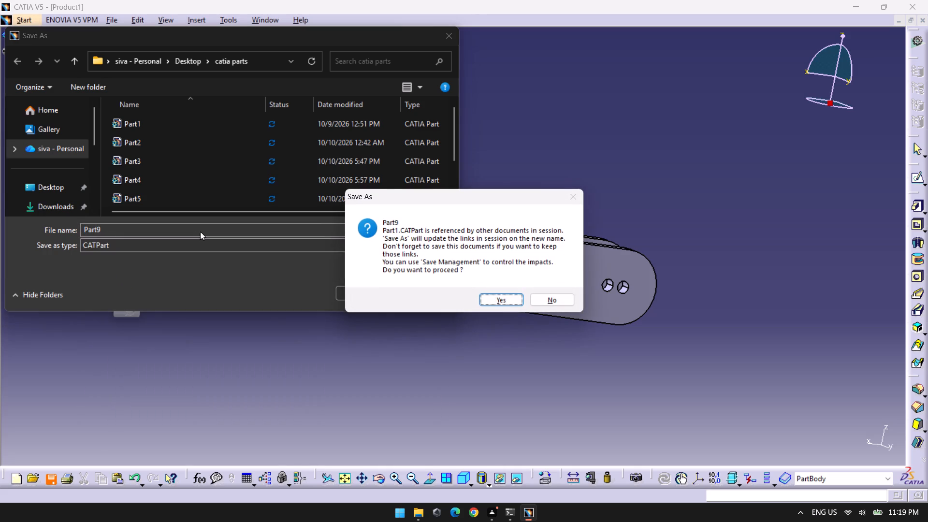
pyautogui.press('Escape')
pyautogui.click(558, 302)
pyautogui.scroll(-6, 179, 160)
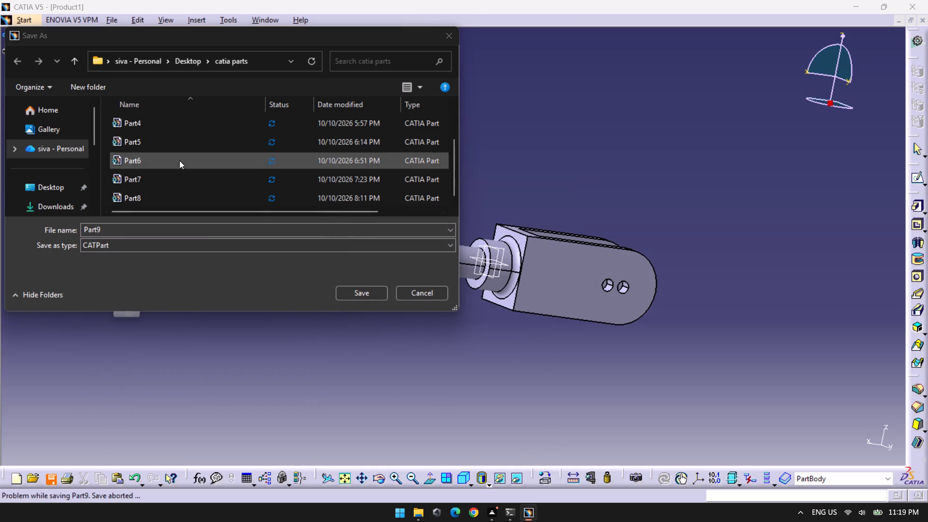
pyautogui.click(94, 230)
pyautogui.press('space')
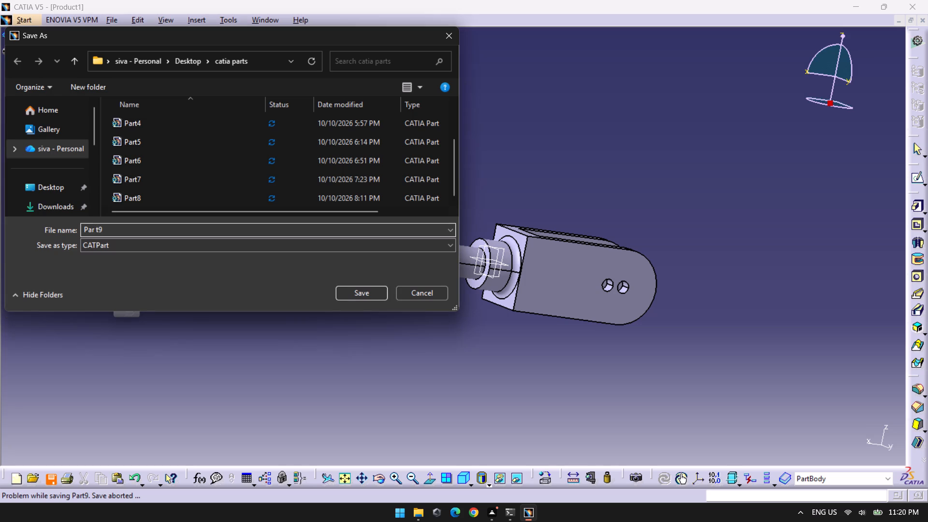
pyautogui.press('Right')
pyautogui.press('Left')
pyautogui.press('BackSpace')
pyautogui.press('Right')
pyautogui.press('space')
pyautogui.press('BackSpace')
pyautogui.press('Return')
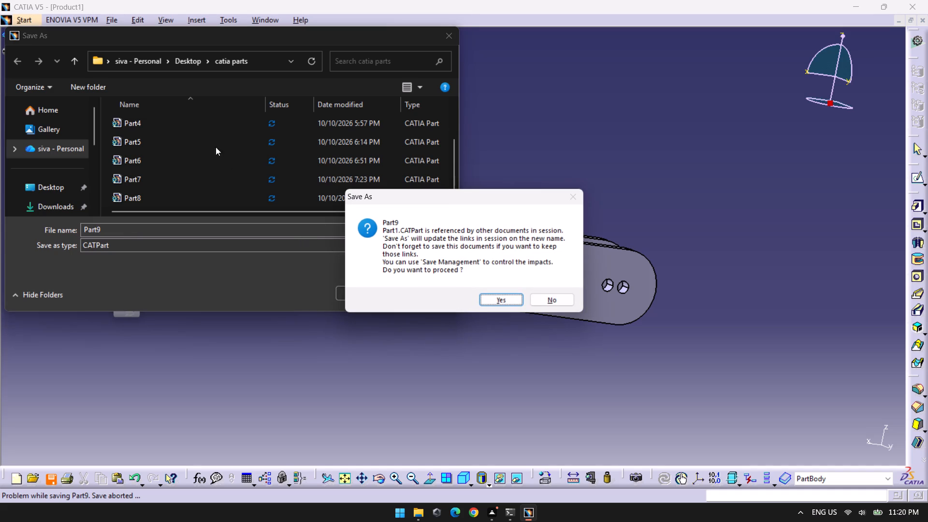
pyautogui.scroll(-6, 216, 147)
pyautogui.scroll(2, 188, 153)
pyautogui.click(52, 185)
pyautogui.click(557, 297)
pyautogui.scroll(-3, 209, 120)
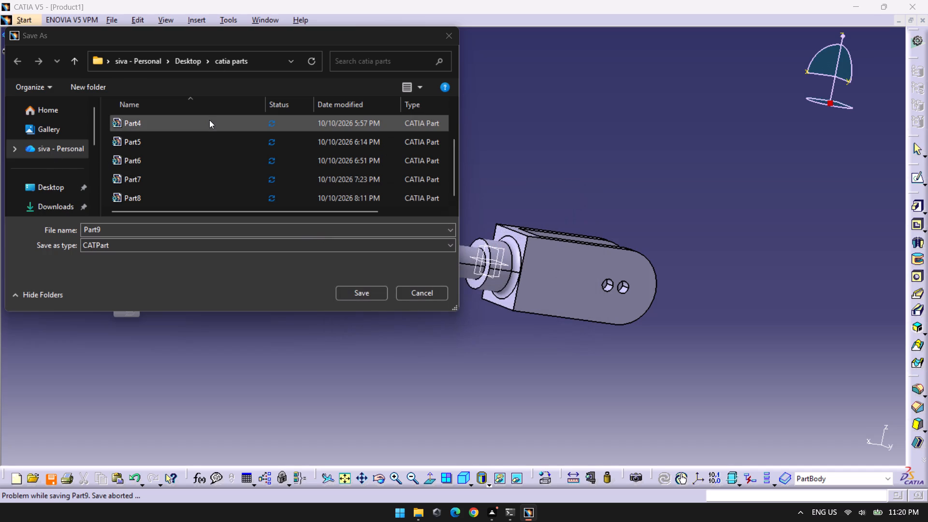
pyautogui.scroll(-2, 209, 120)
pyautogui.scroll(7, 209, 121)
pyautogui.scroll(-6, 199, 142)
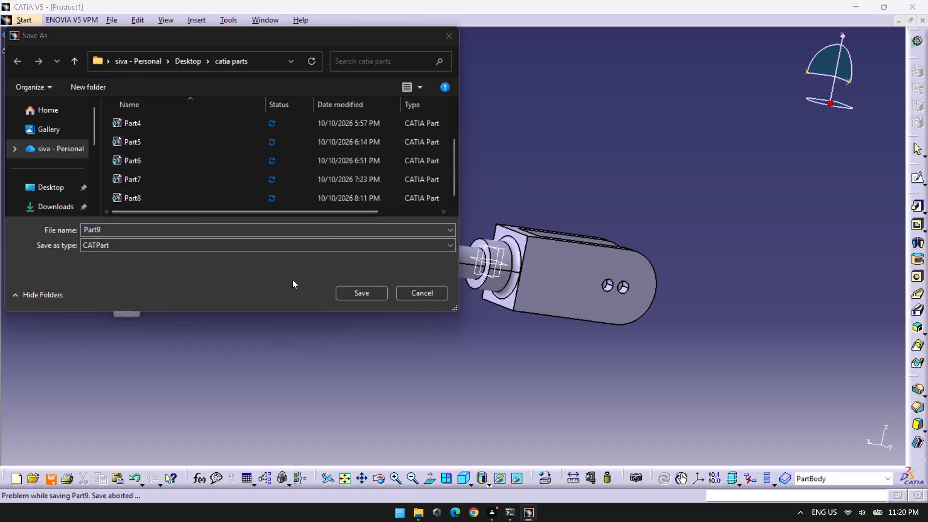
# Save the part as CATPart file Part9, accepting the update of its links in the session.
pyautogui.click(370, 293)
pyautogui.click(502, 291)
pyautogui.click(503, 292)
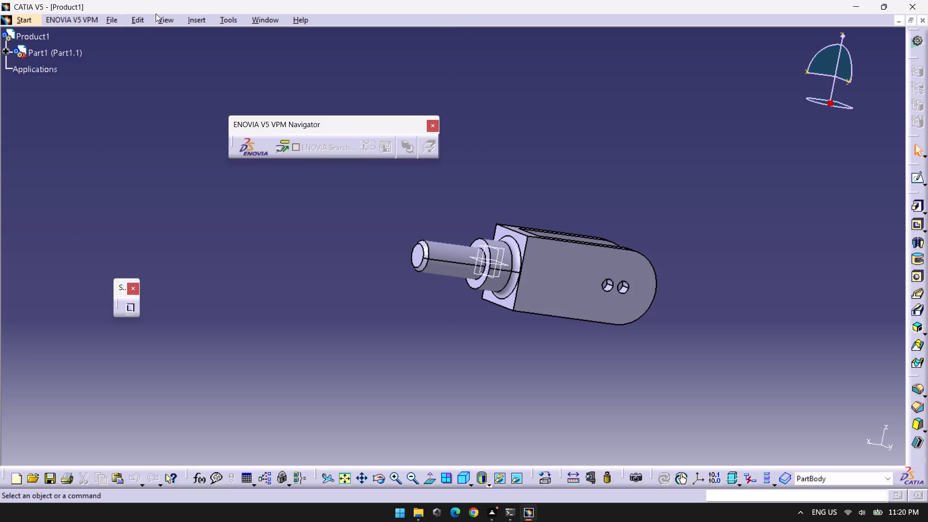
# Save a copy of the part in igs format as Part9 in the catia parts folder.
pyautogui.click(110, 19)
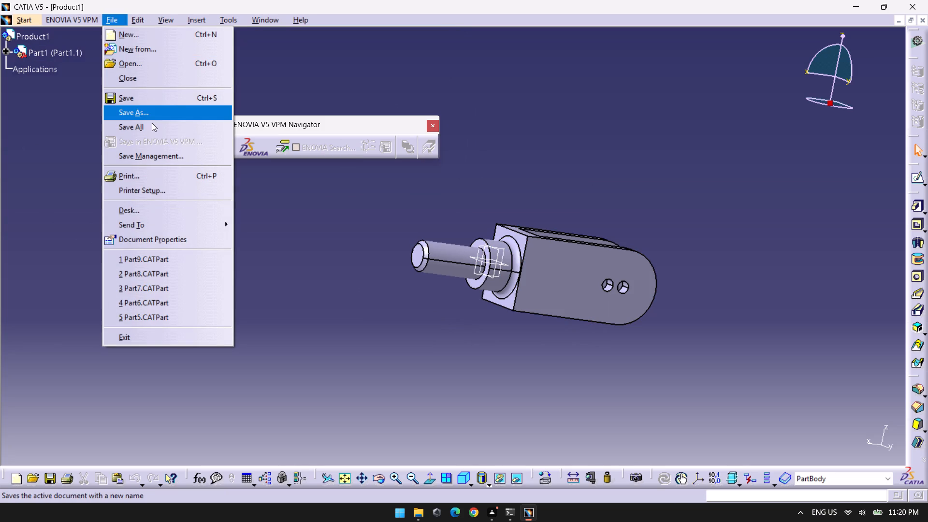
pyautogui.click(147, 113)
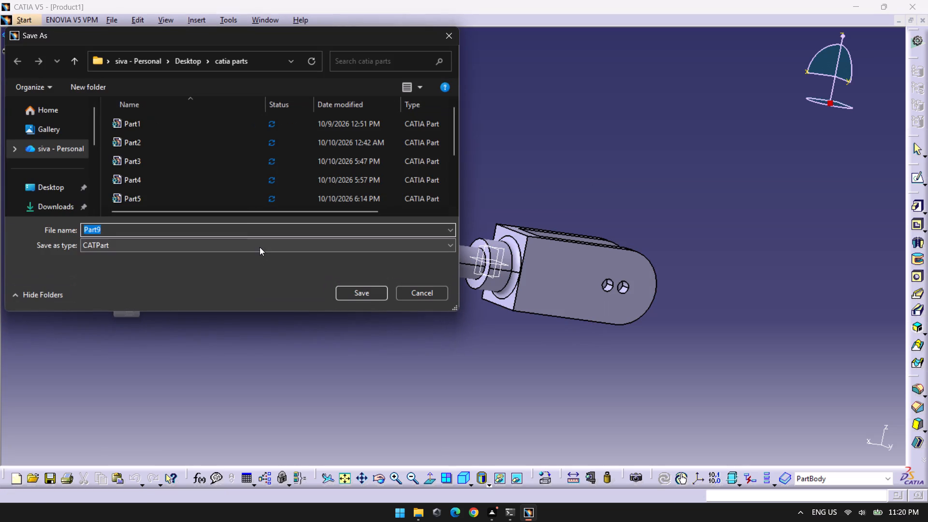
pyautogui.click(260, 243)
pyautogui.click(231, 272)
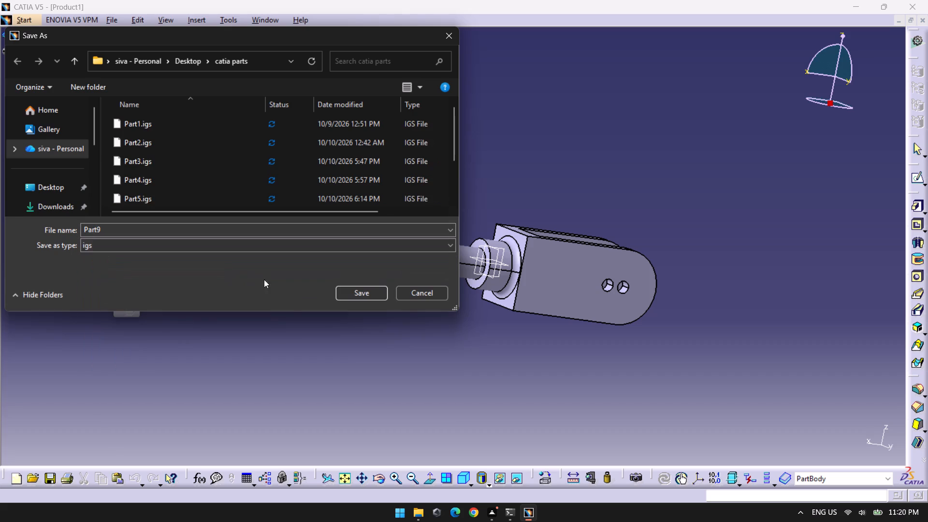
pyautogui.click(346, 296)
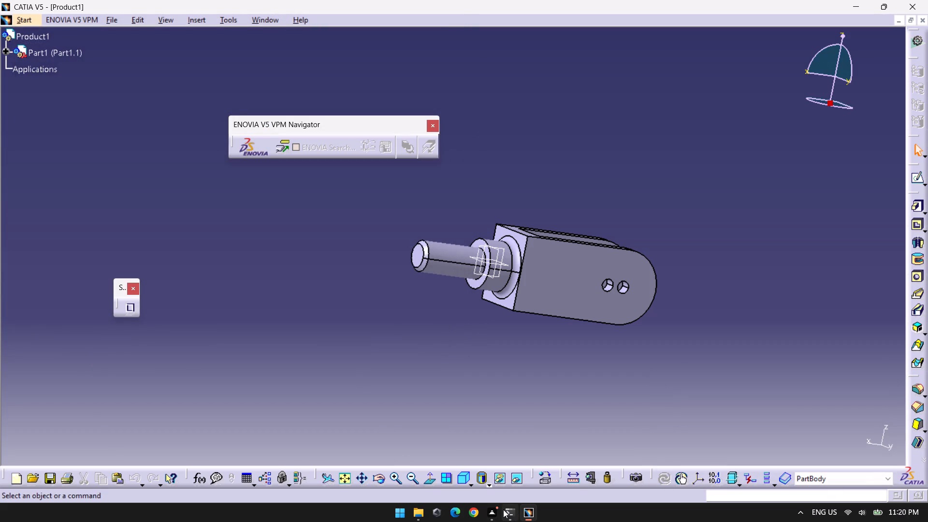
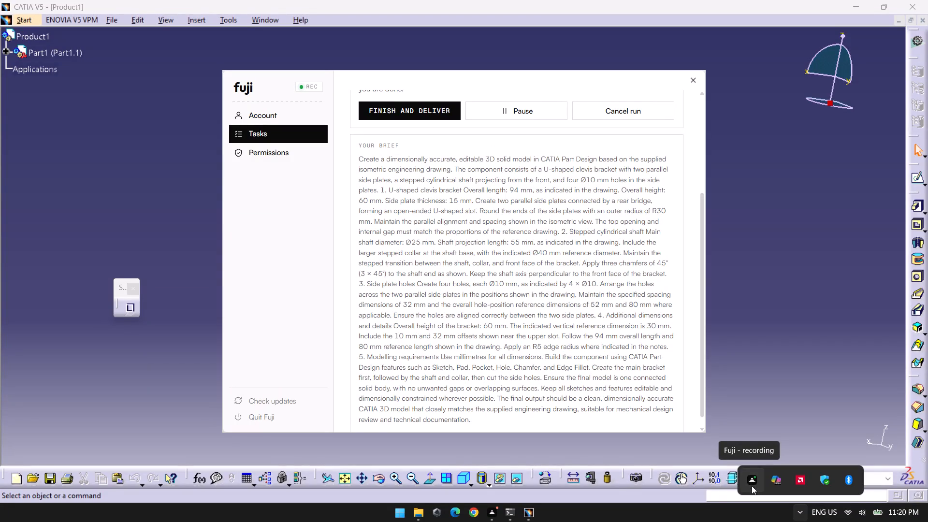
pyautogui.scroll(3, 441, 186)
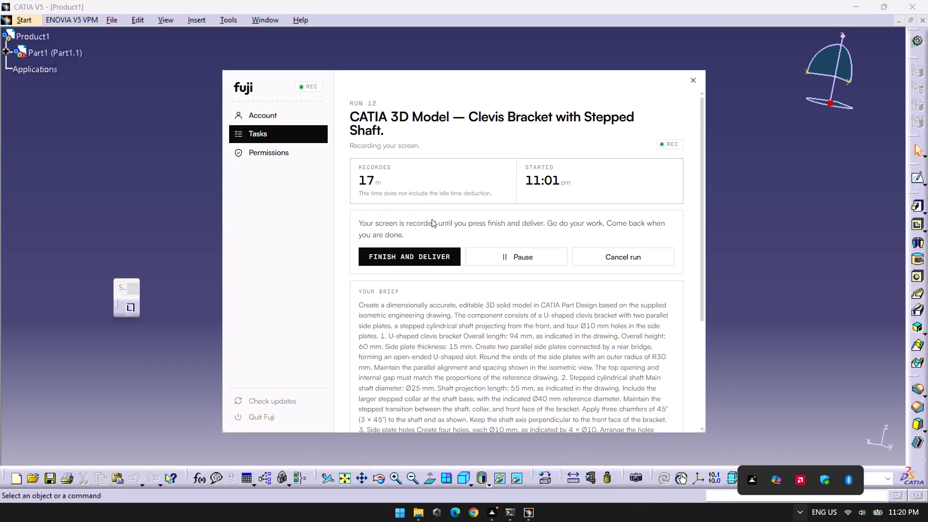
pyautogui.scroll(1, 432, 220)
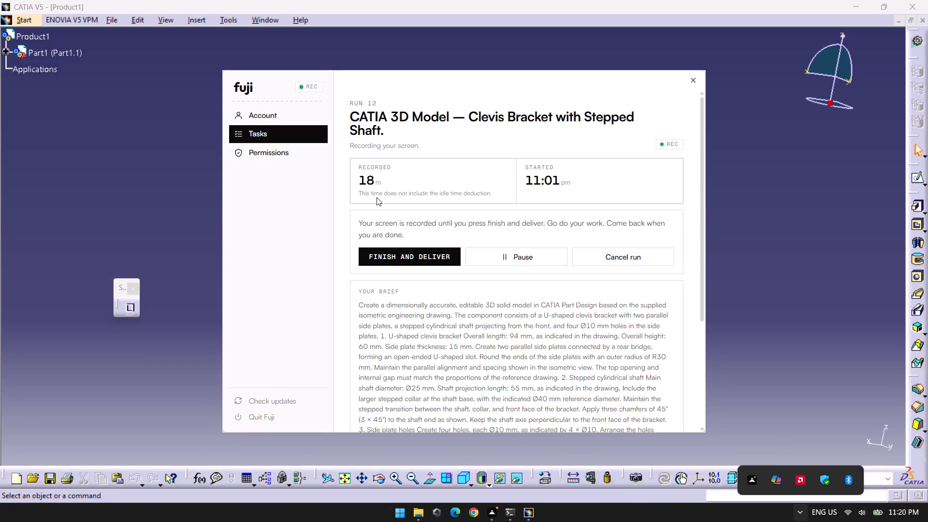